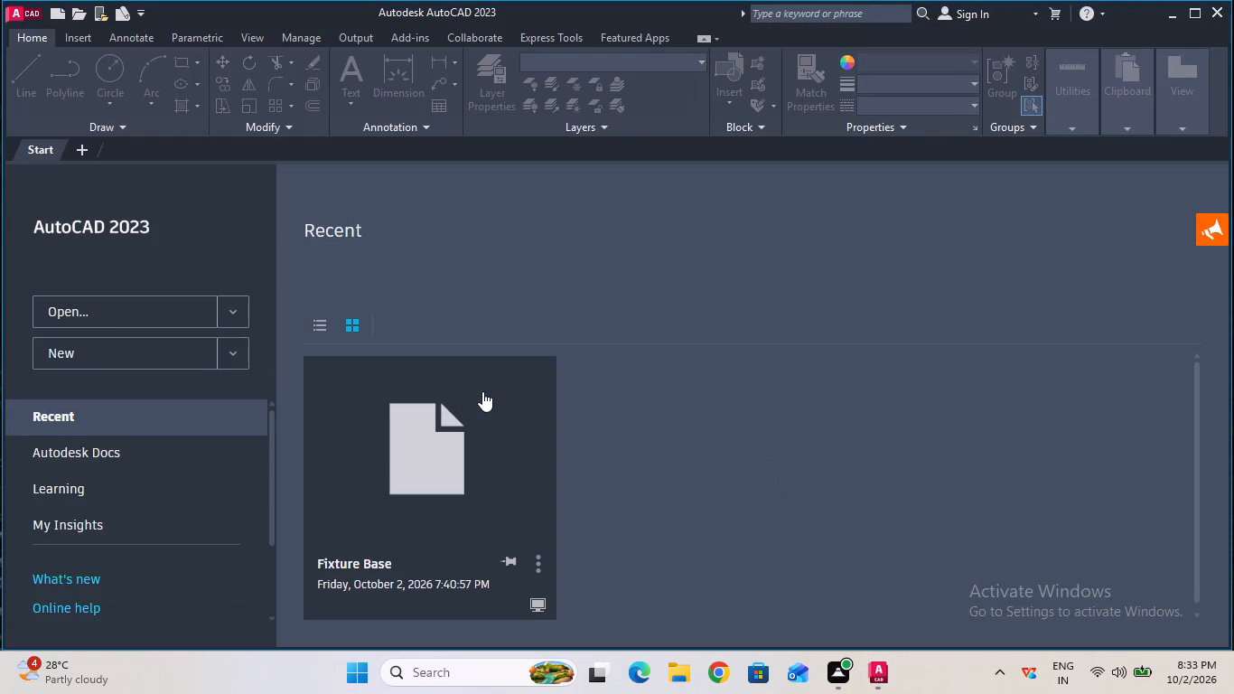
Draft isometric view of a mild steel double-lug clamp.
Remove the Fixture Base drawing from the list of recent files.
left_click(539, 568)
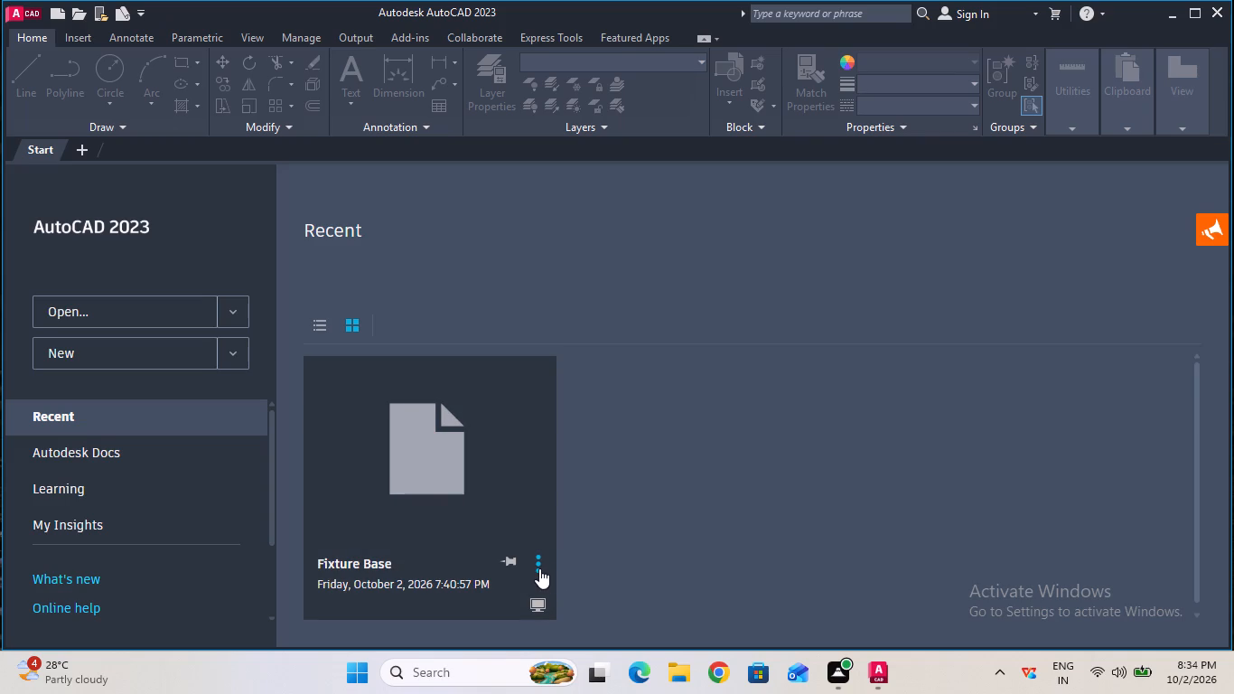
left_click(539, 568)
left_click(539, 564)
left_click(545, 545)
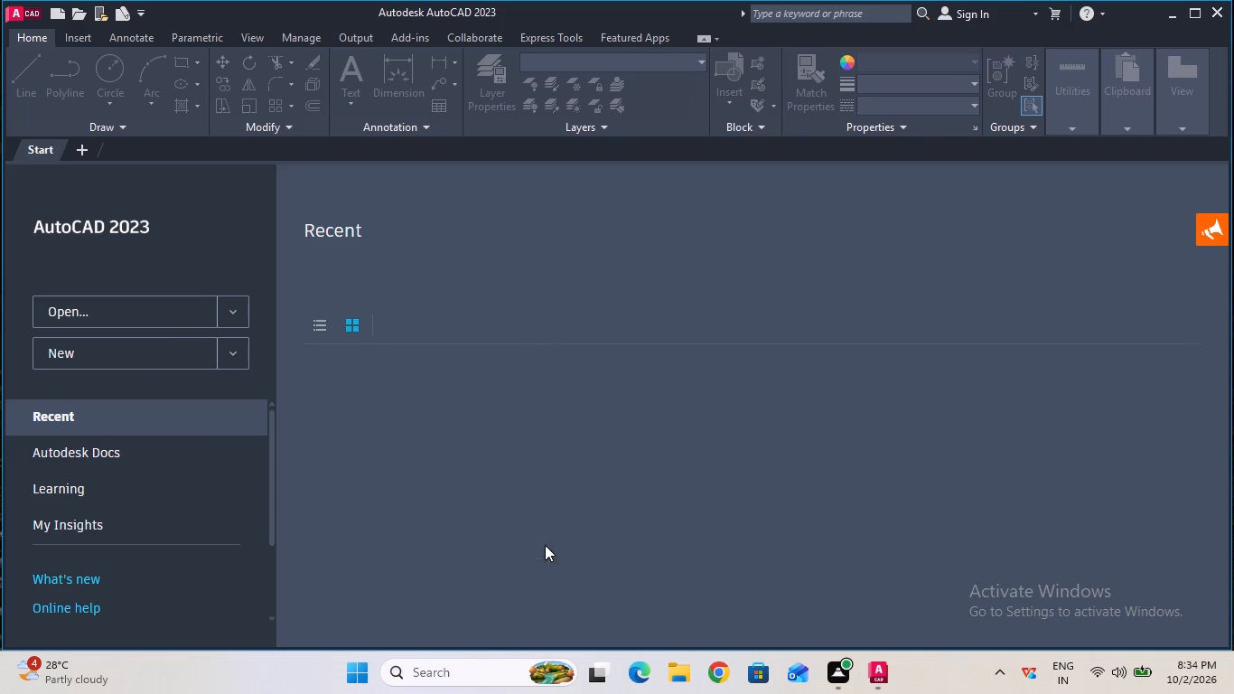
Create a new blank drawing.
left_click(155, 337)
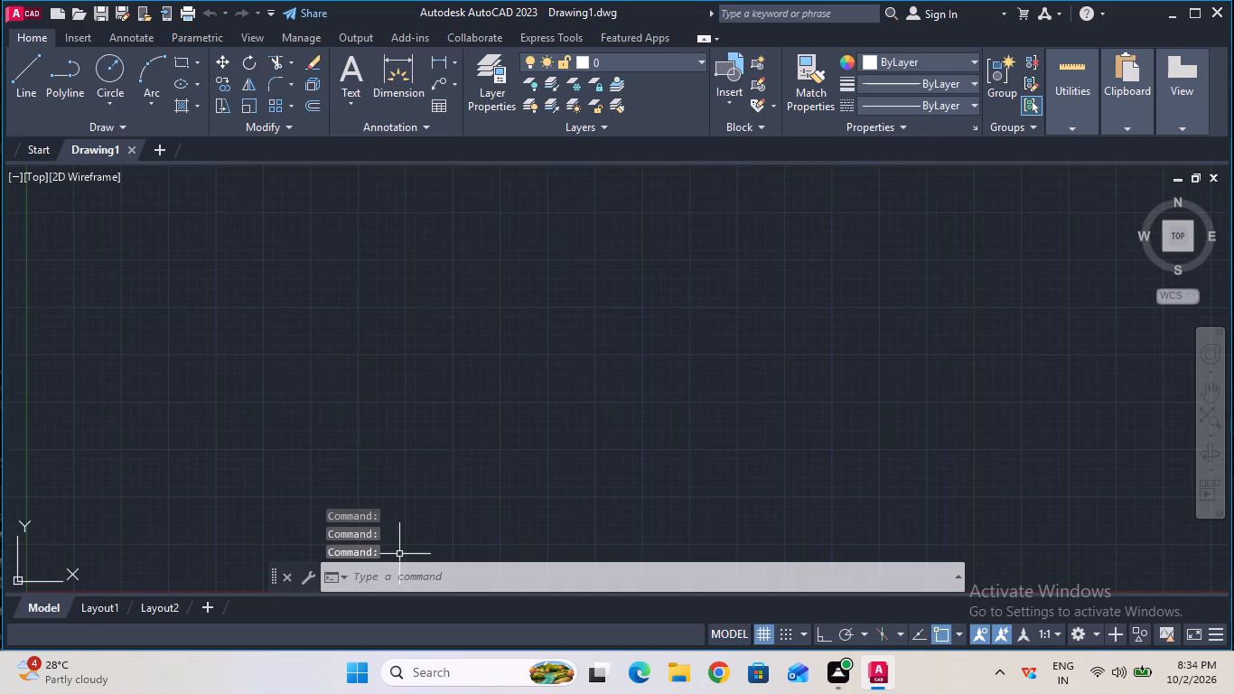
Turn on command logging for the drawing with LOGFILEON.
left_click(426, 577)
type("log")
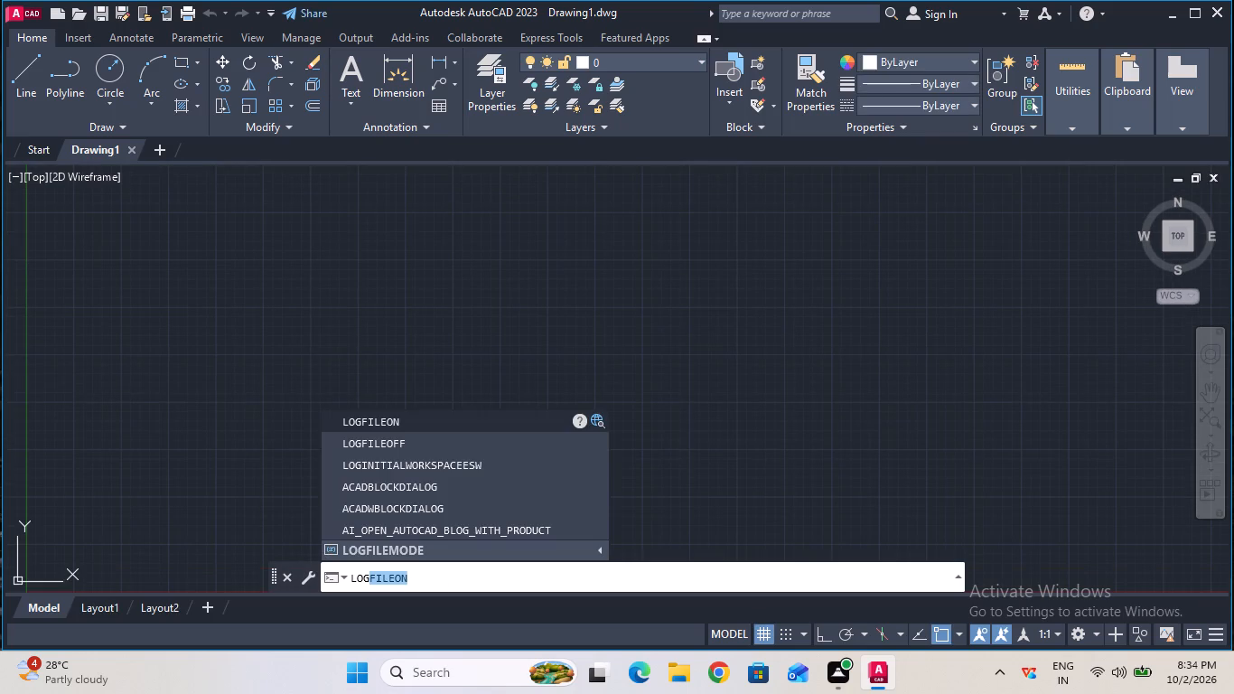
left_click(457, 421)
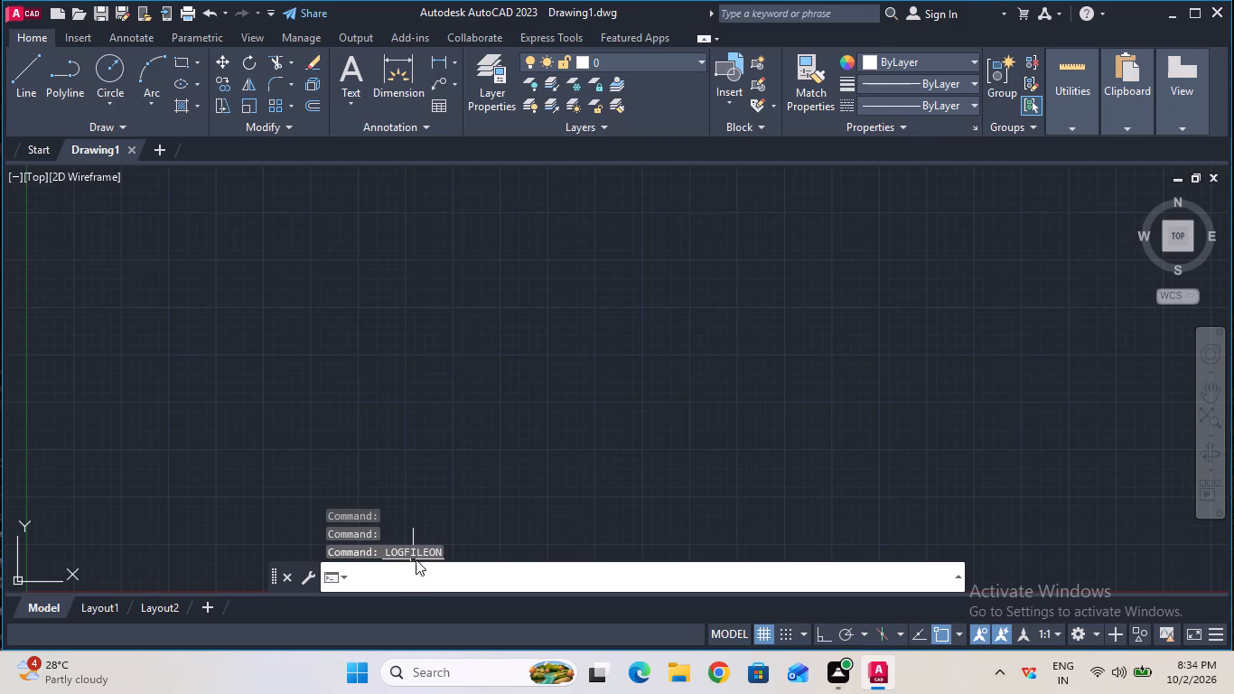
Configure the drawing units to a length precision of 0 and an insertion scale in millimeters.
left_click(413, 576)
type("unit")
left_click(414, 484)
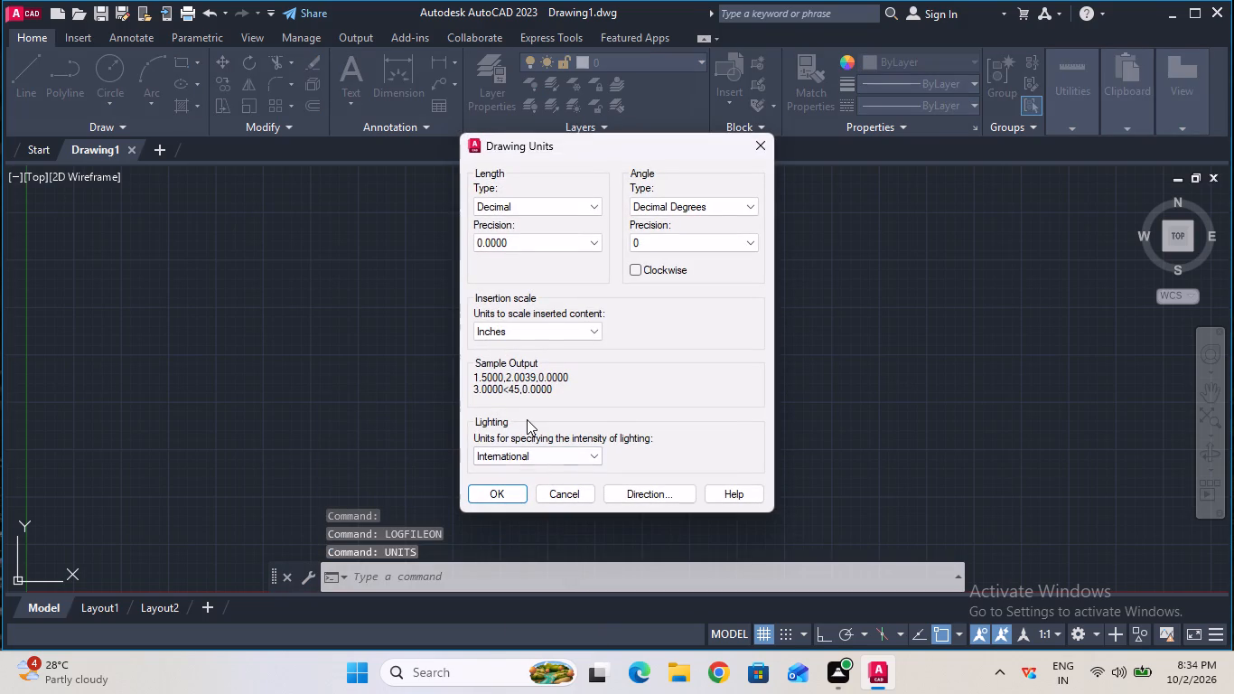
left_click(553, 251)
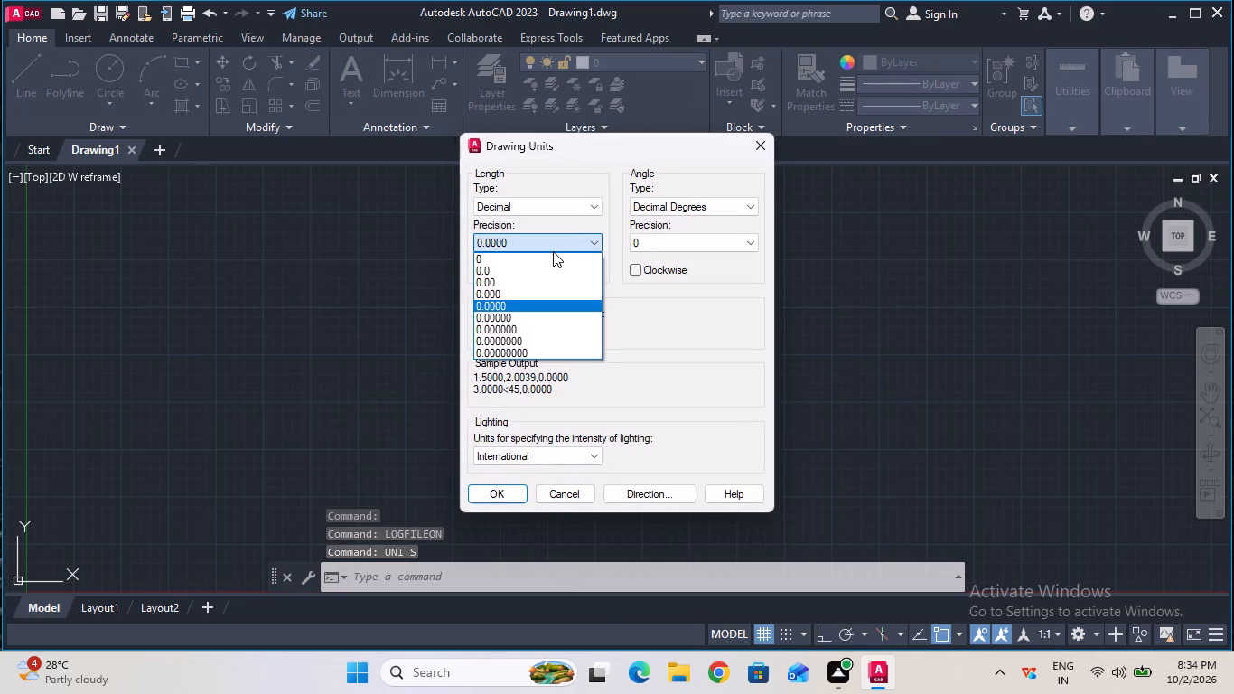
left_click(553, 254)
left_click(552, 327)
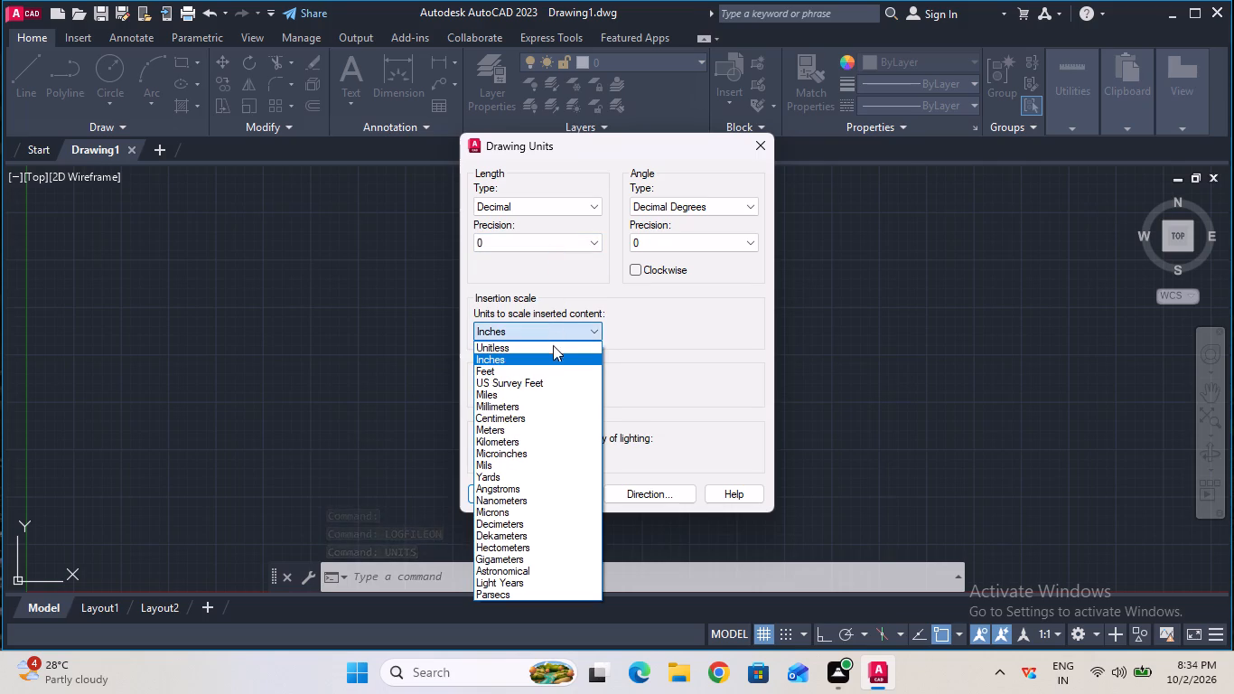
left_click(560, 408)
left_click(501, 485)
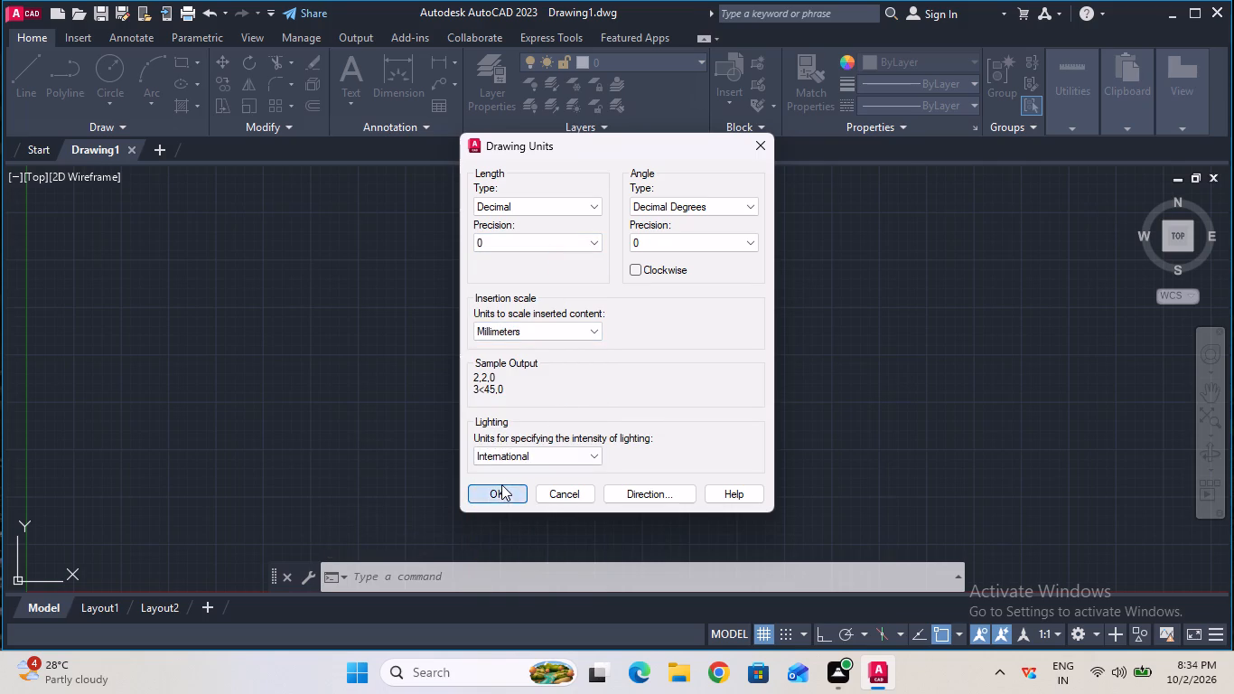
Modify the Standard dimension style to a text height of 6 with ISO standard text alignment.
left_click(481, 569)
key("d")
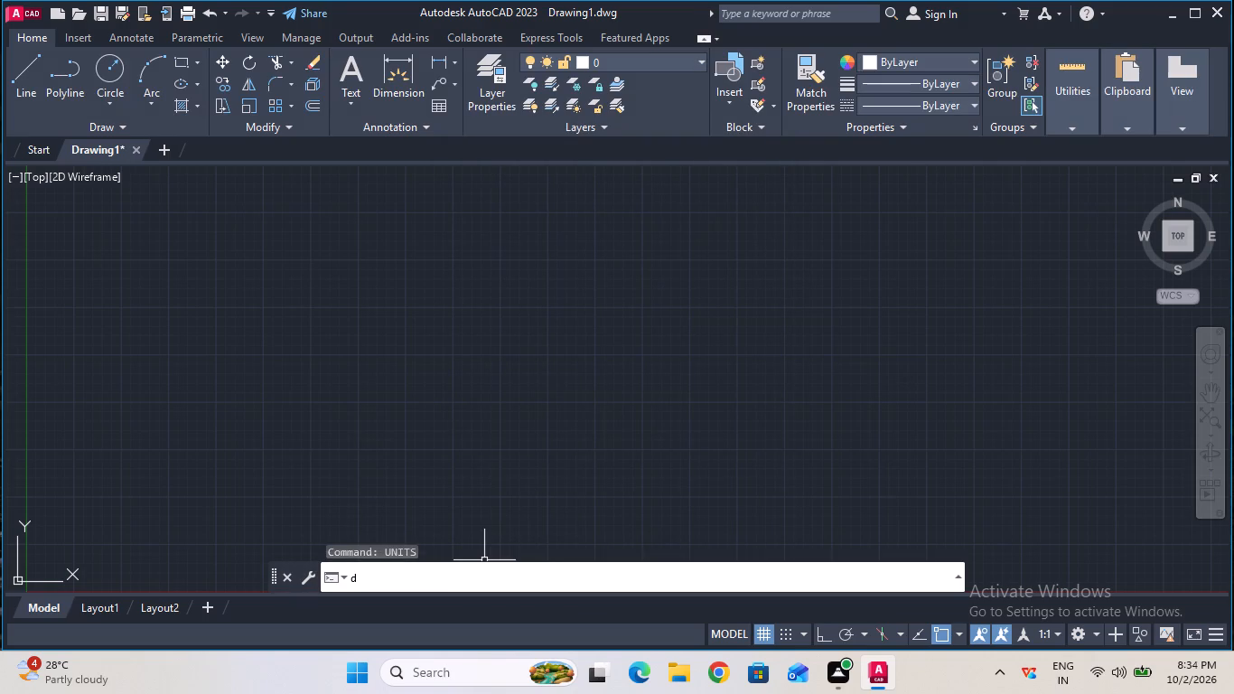
key("Return")
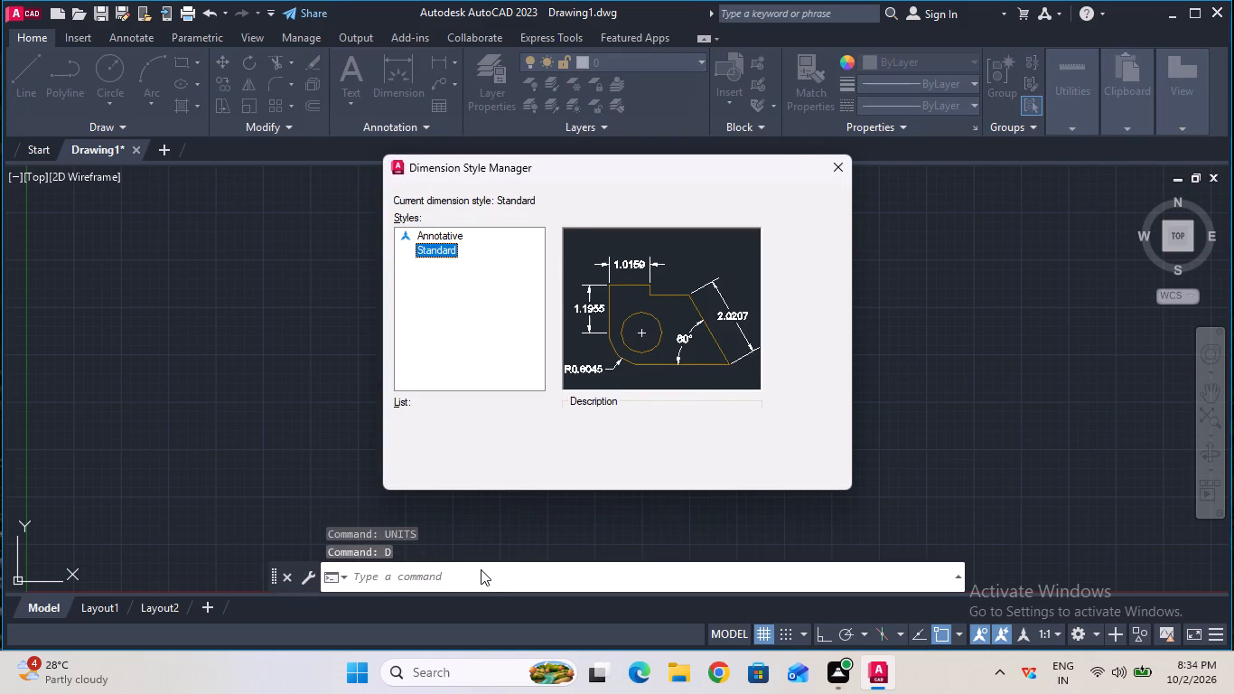
left_click(795, 289)
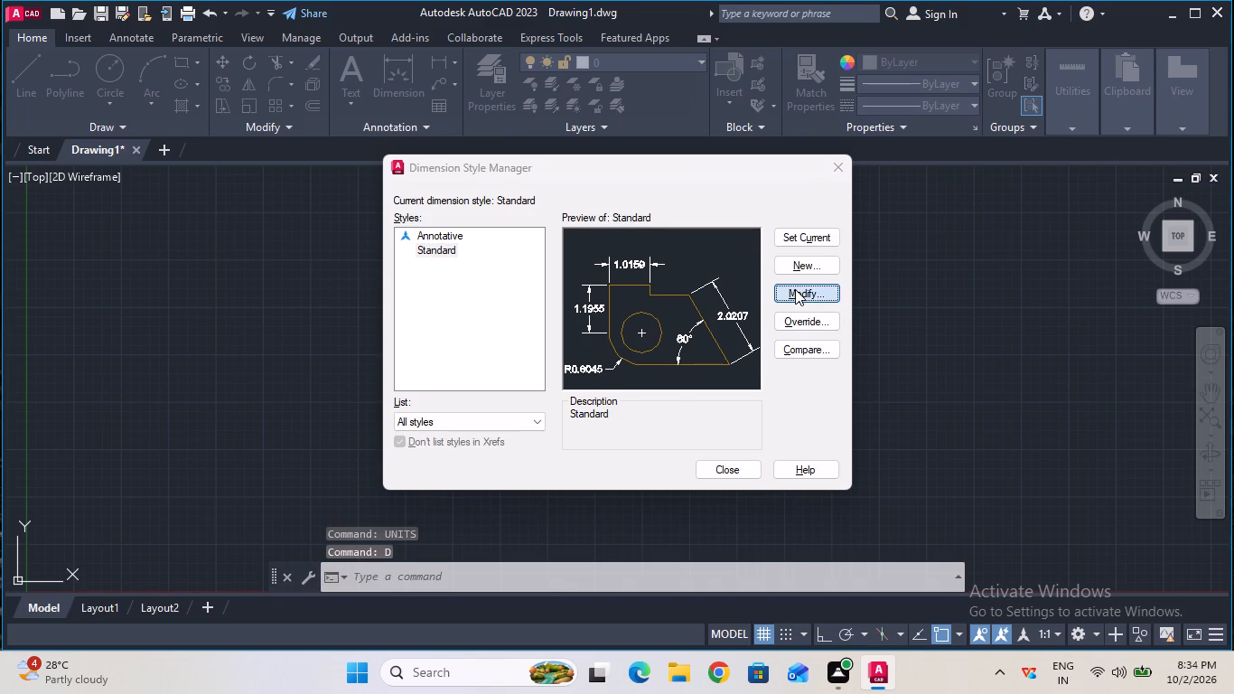
left_click(594, 262)
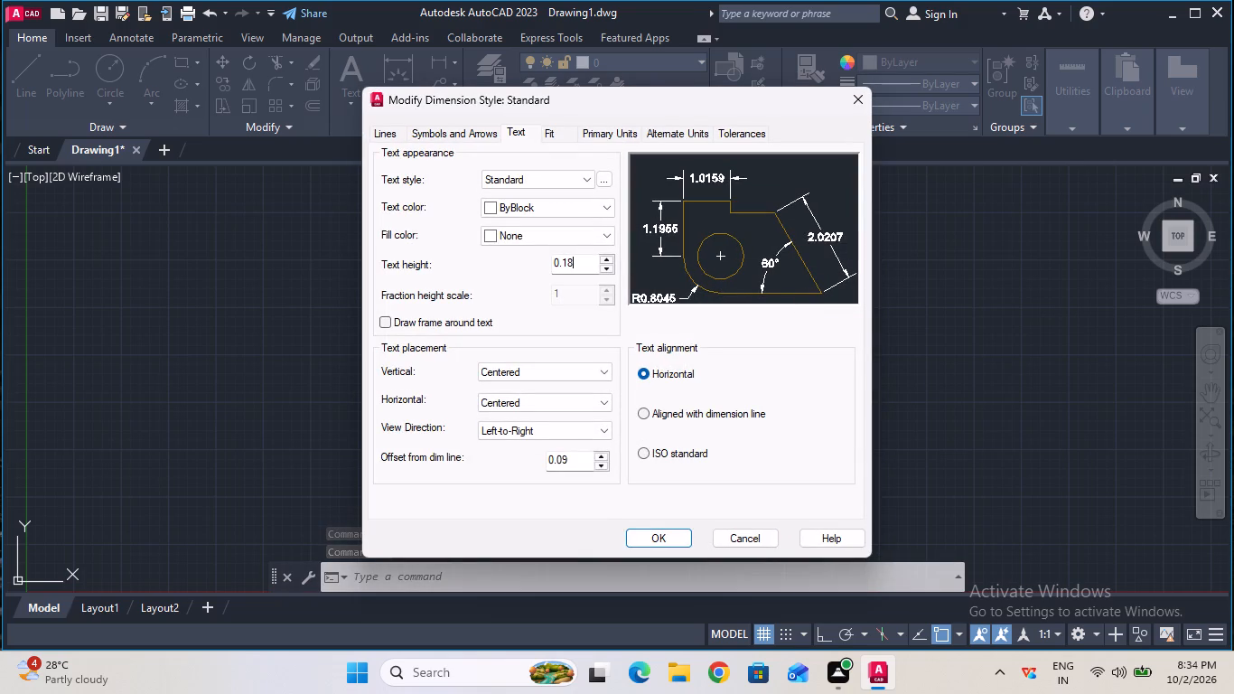
key("BackSpace")
key("BackSpace")
key("BackSpace")
key("BackSpace")
key("BackSpace")
key("BackSpace")
key("BackSpace")
key("BackSpace")
key("BackSpace")
key("BackSpace")
key("BackSpace")
key("BackSpace")
key("BackSpace")
key("BackSpace")
key("6")
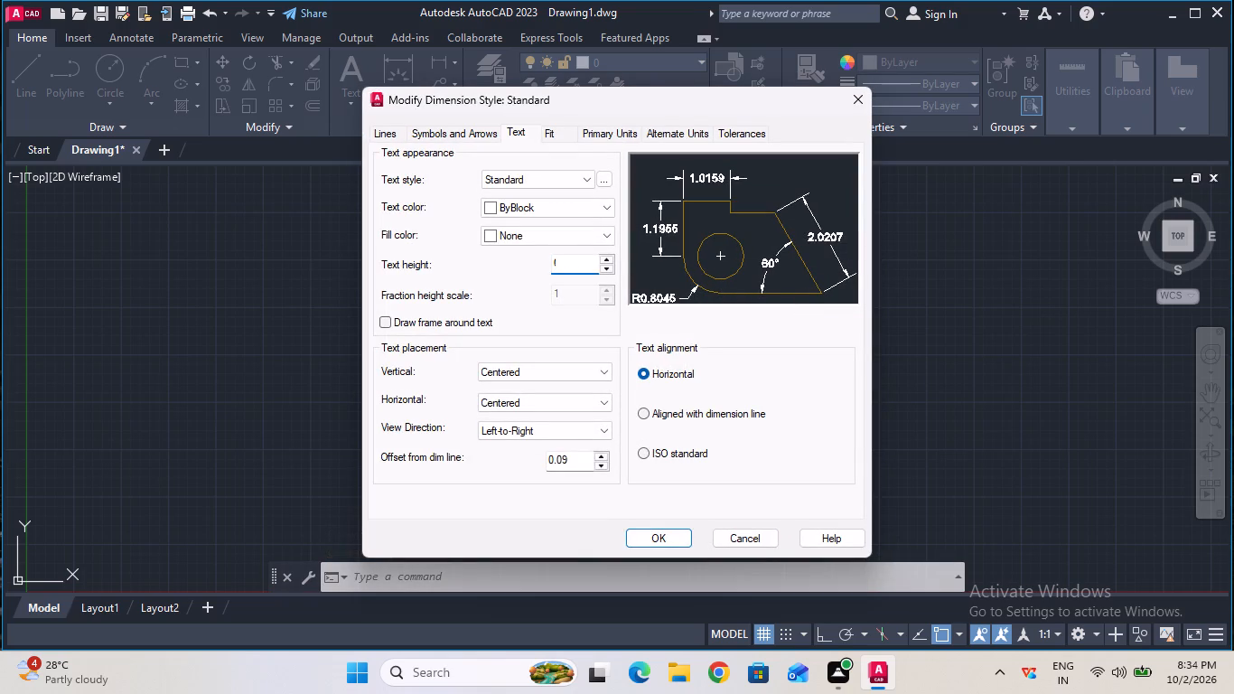
left_click(666, 448)
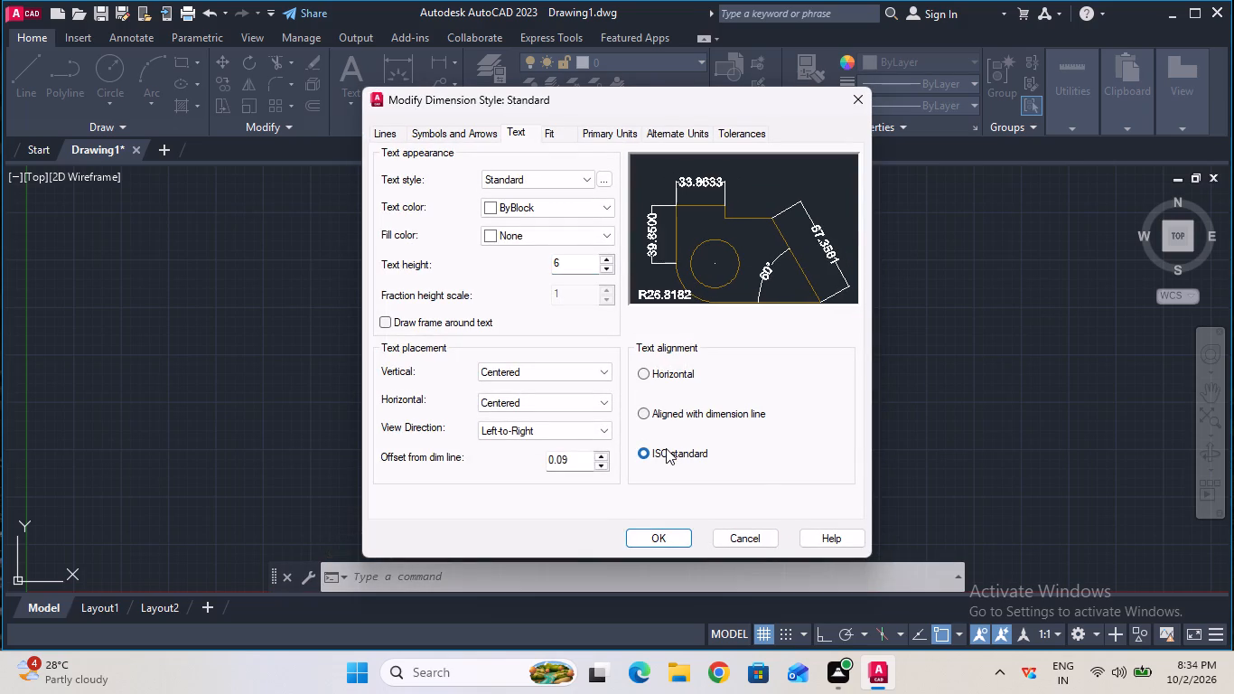
Set the Standard dimension style's linear precision to 0 and make the style current.
left_click(587, 133)
left_click(543, 197)
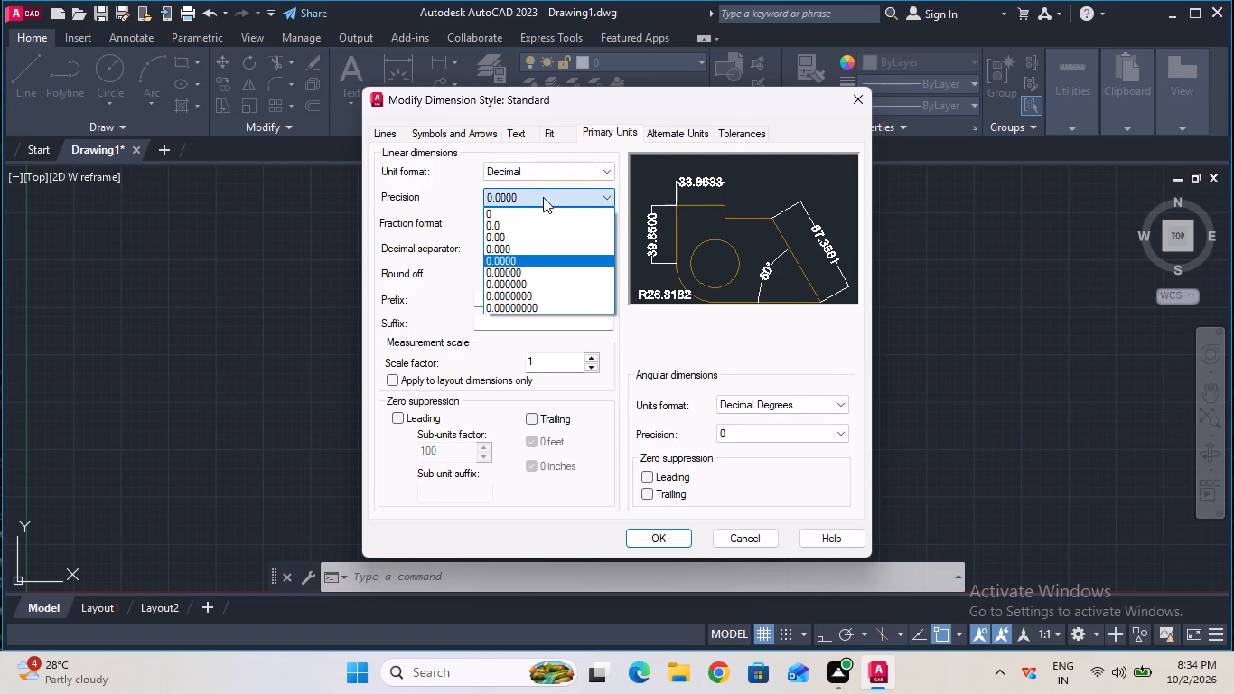
left_click(540, 213)
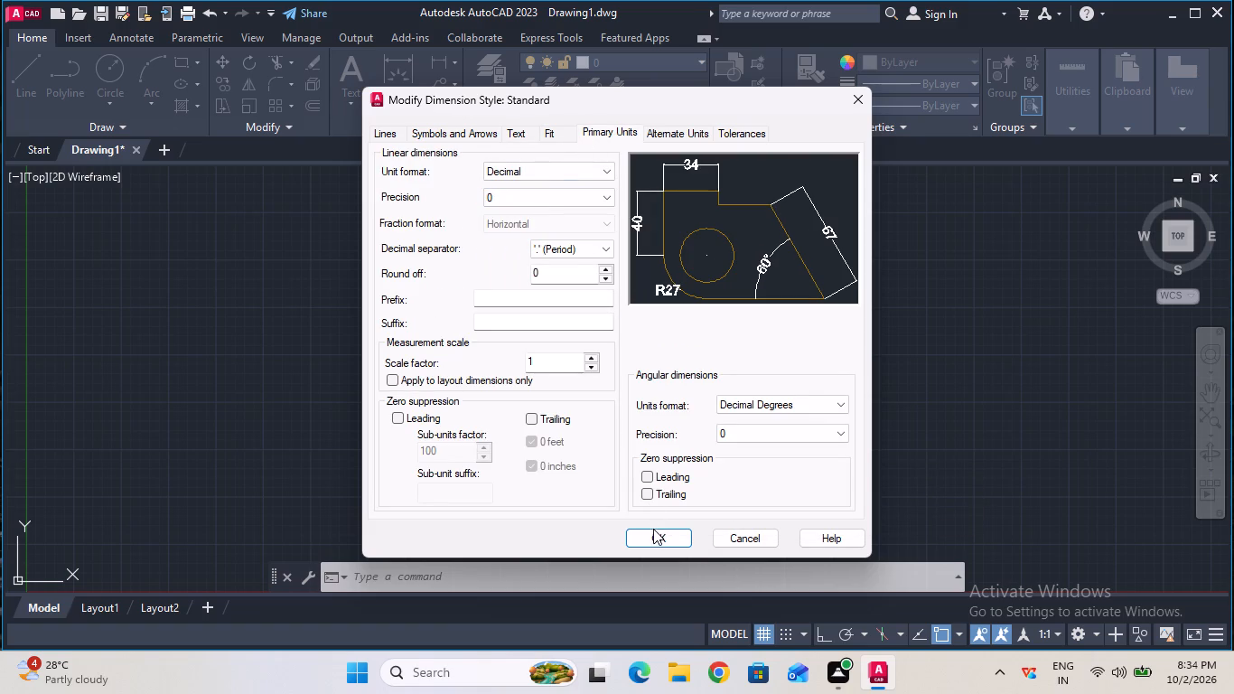
left_click(653, 531)
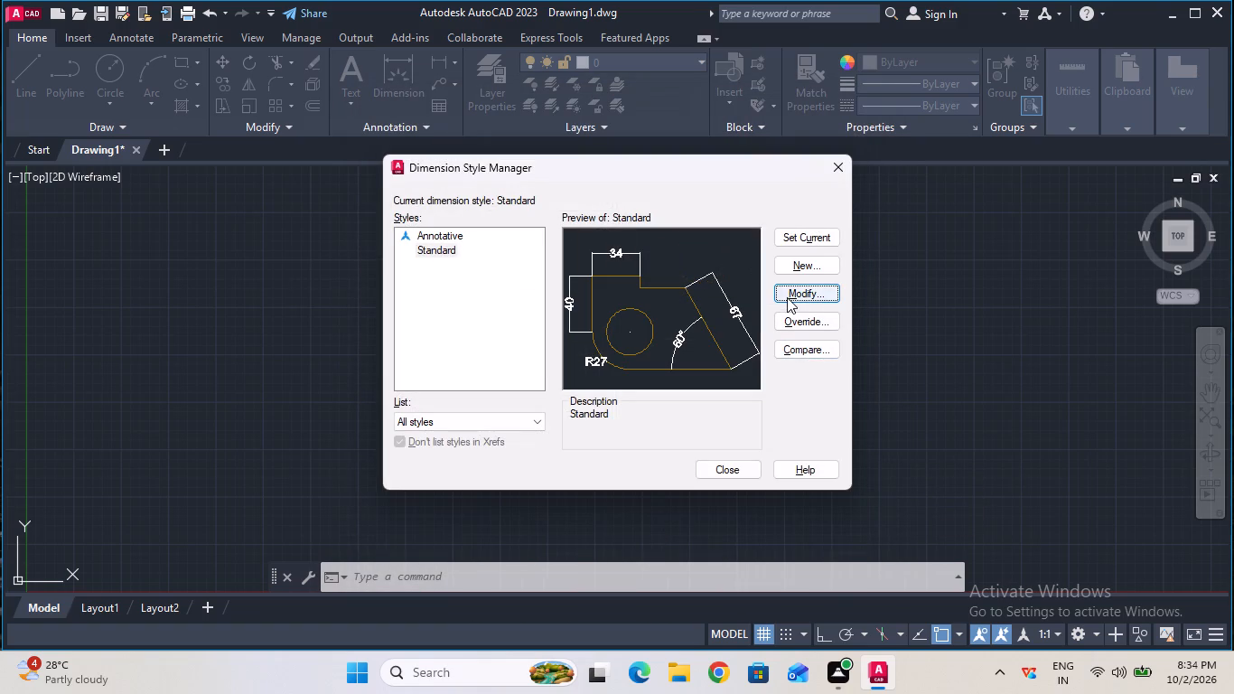
left_click(800, 244)
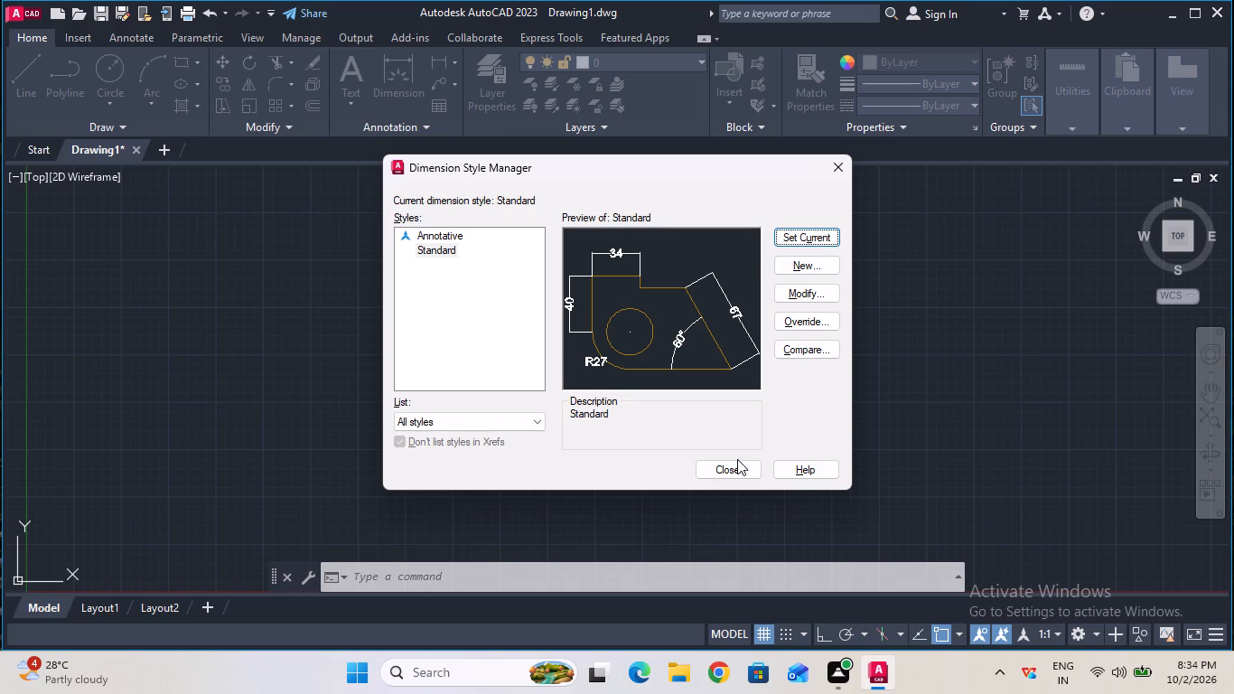
left_click(736, 463)
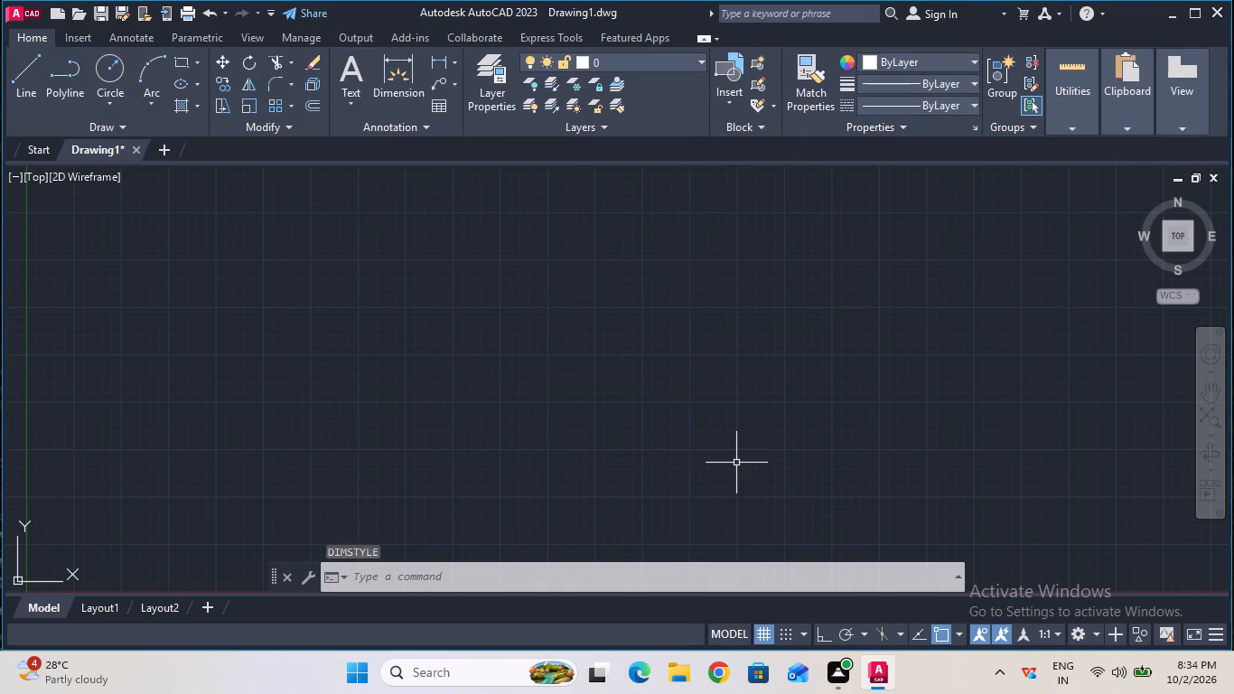
Set the model space limits from 0,0 to 100,100 and fit the whole drawing area in view.
type("li")
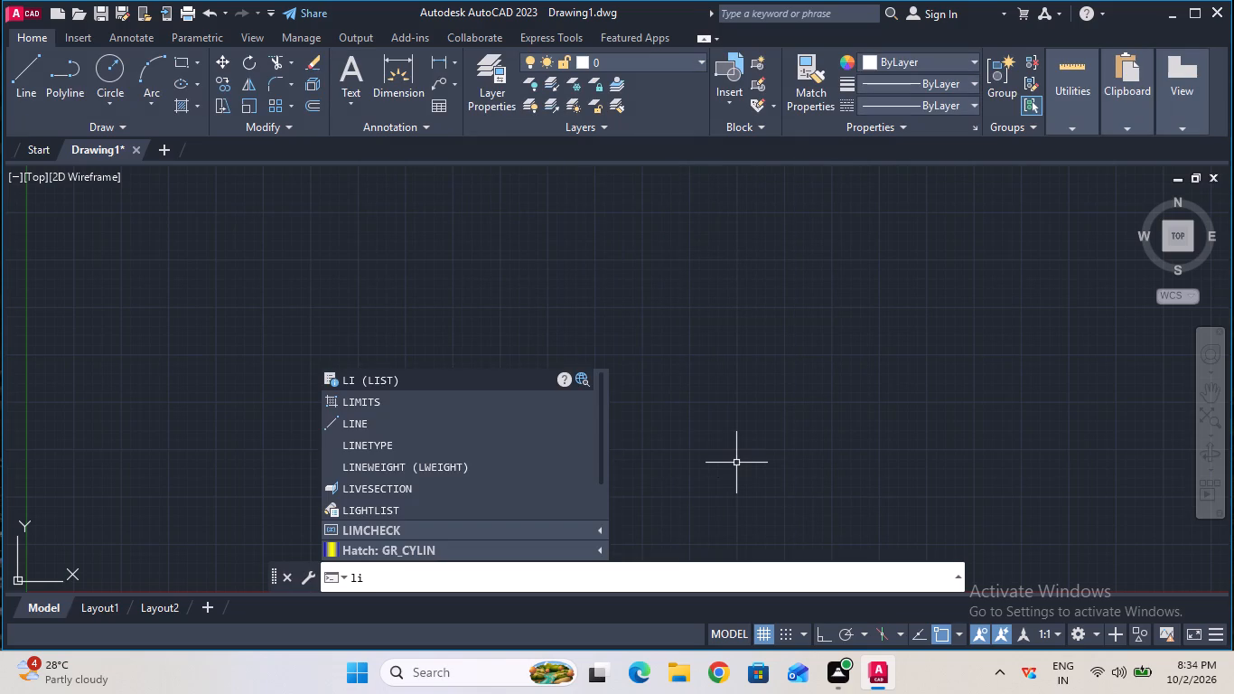
left_click(491, 398)
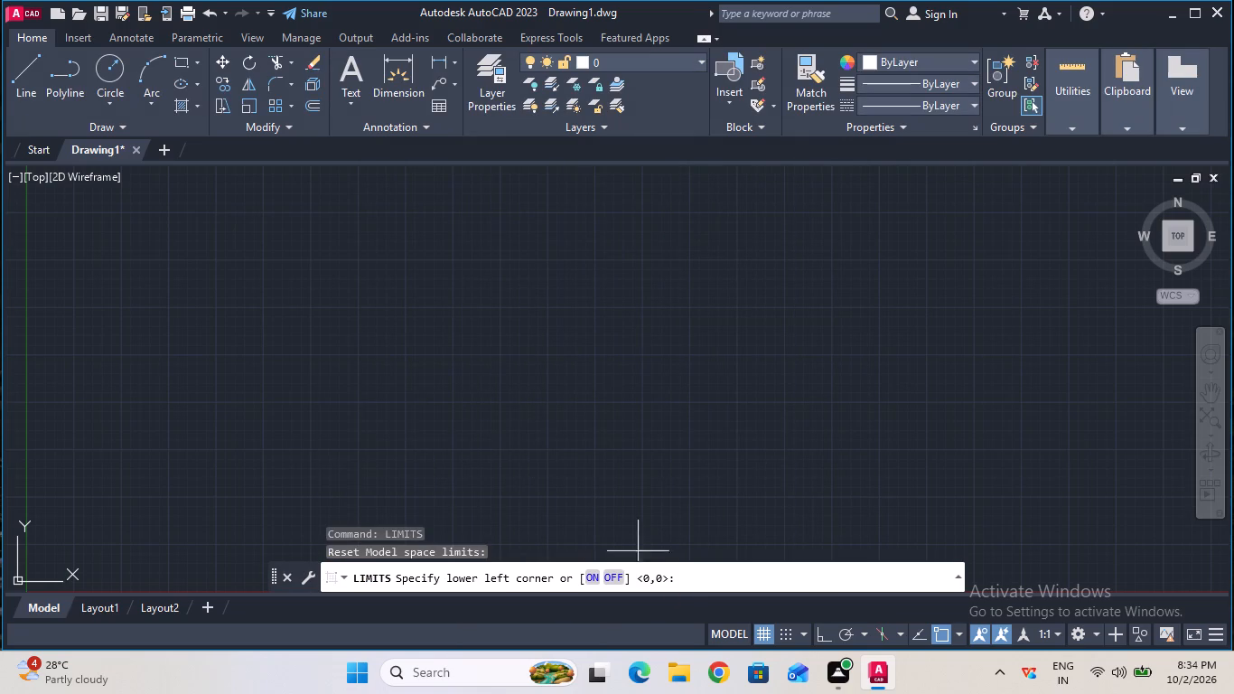
left_click(679, 569)
key("0")
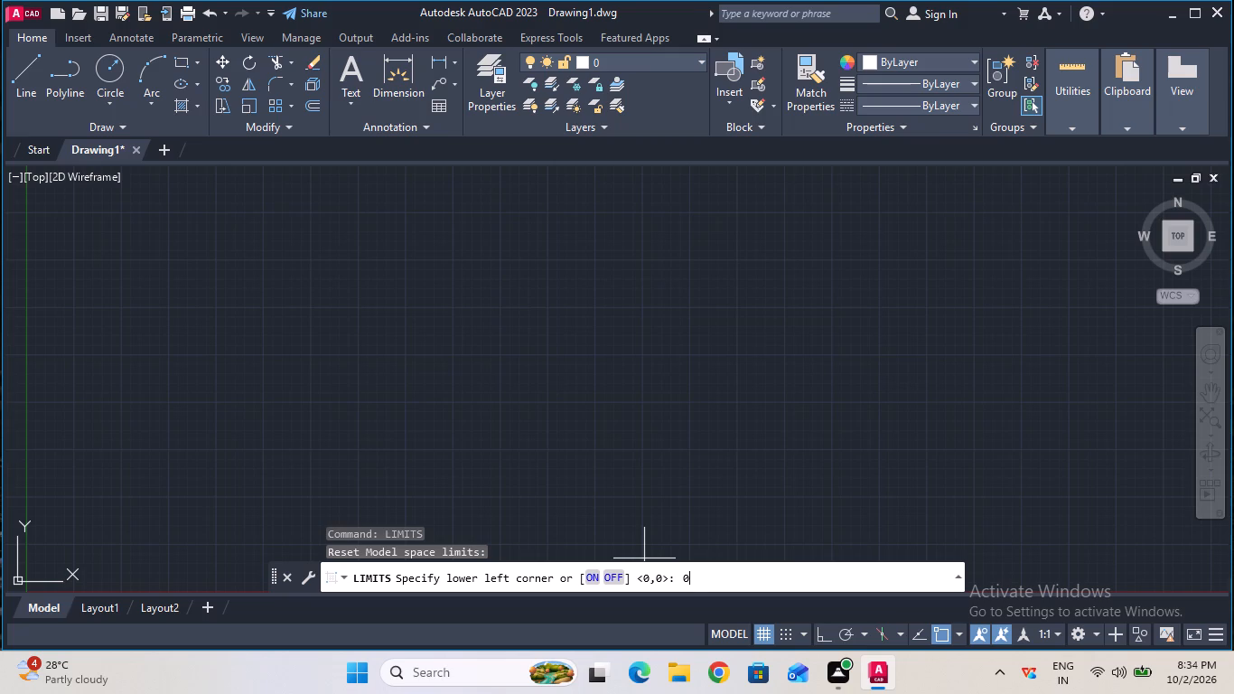
type(",0")
key("Return")
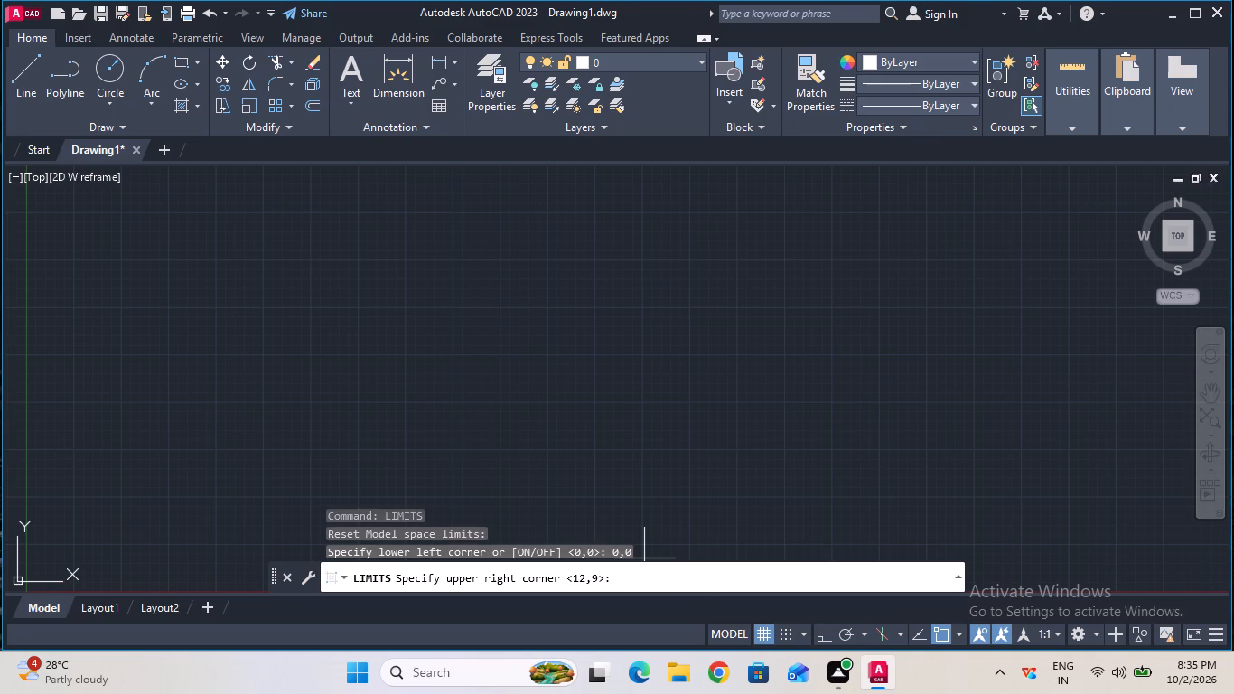
type("100,100")
key("Return")
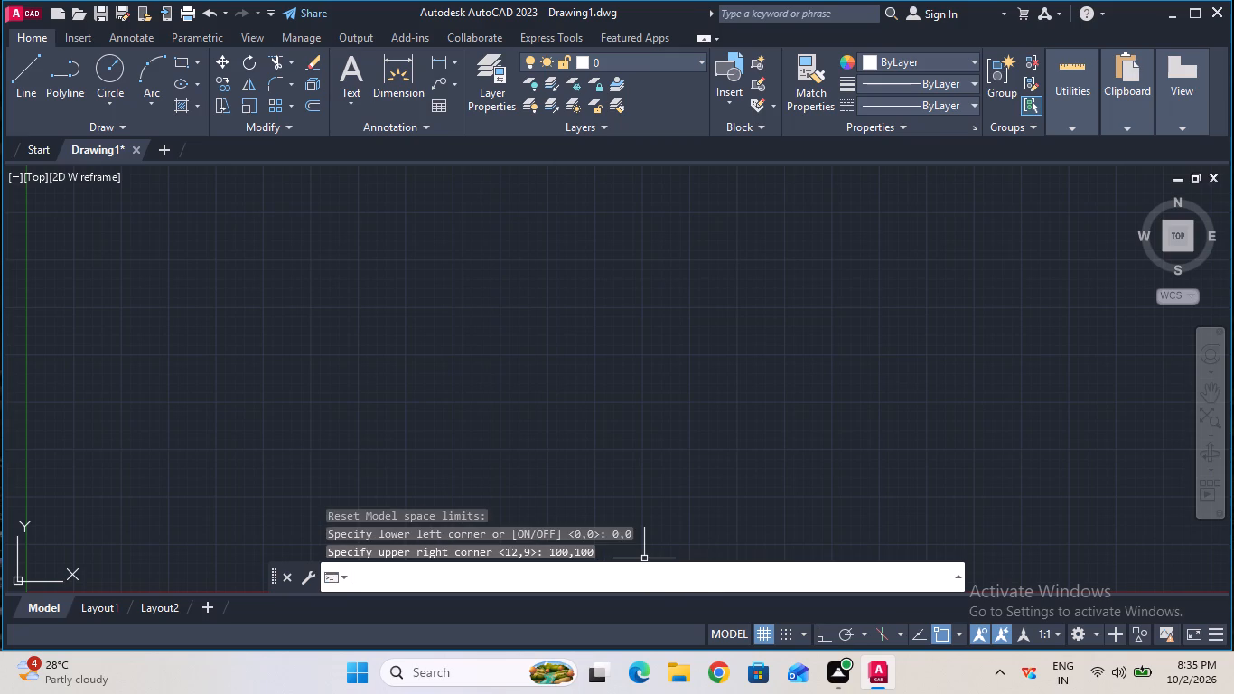
key("z")
key("Return")
key("a")
key("Return")
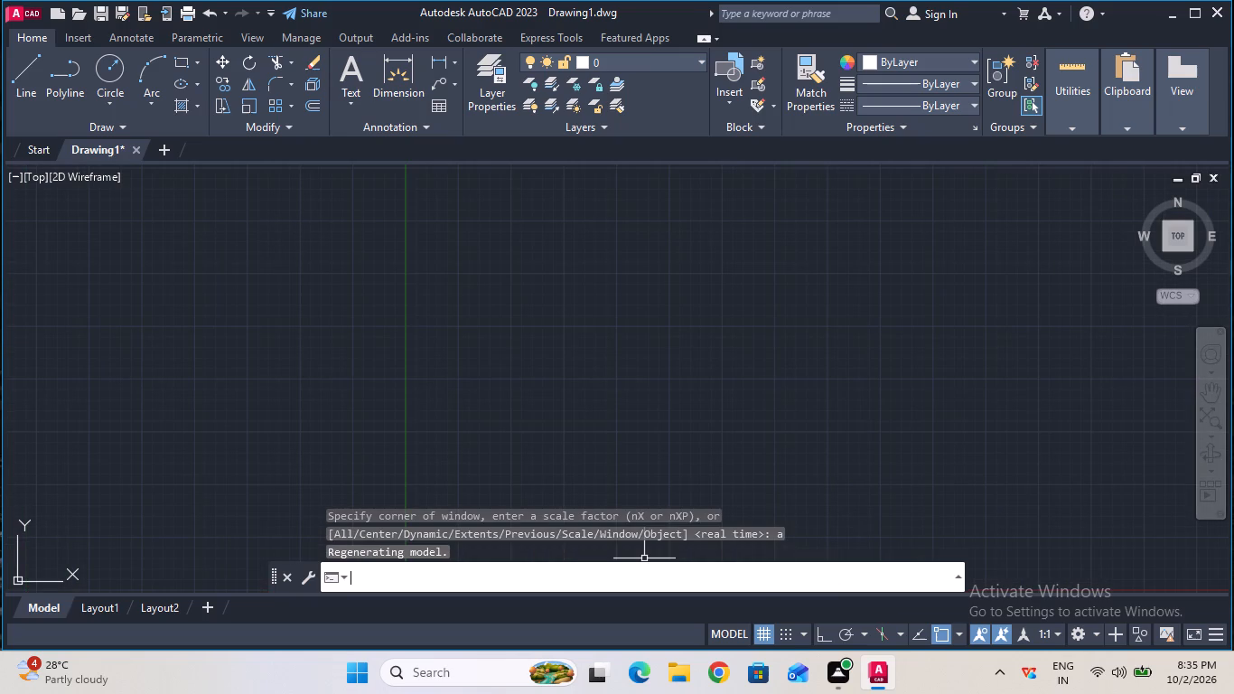
Switch on isometric drafting with the top isoplane.
left_click(898, 632)
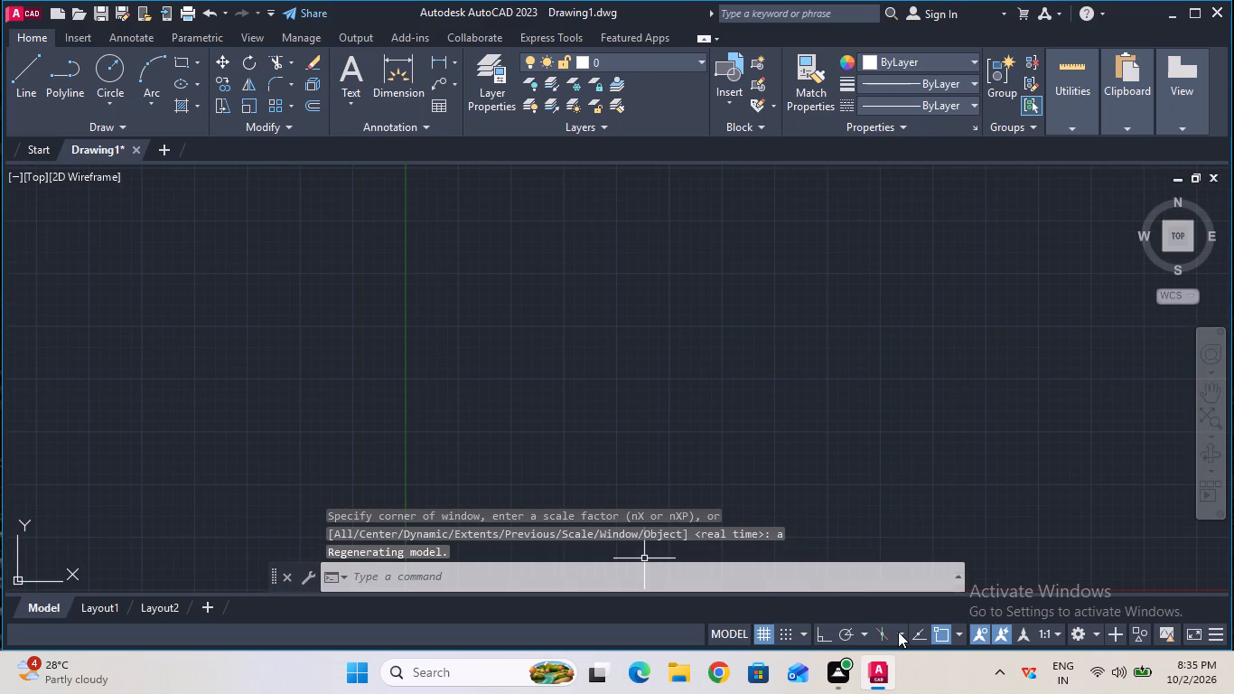
left_click(896, 627)
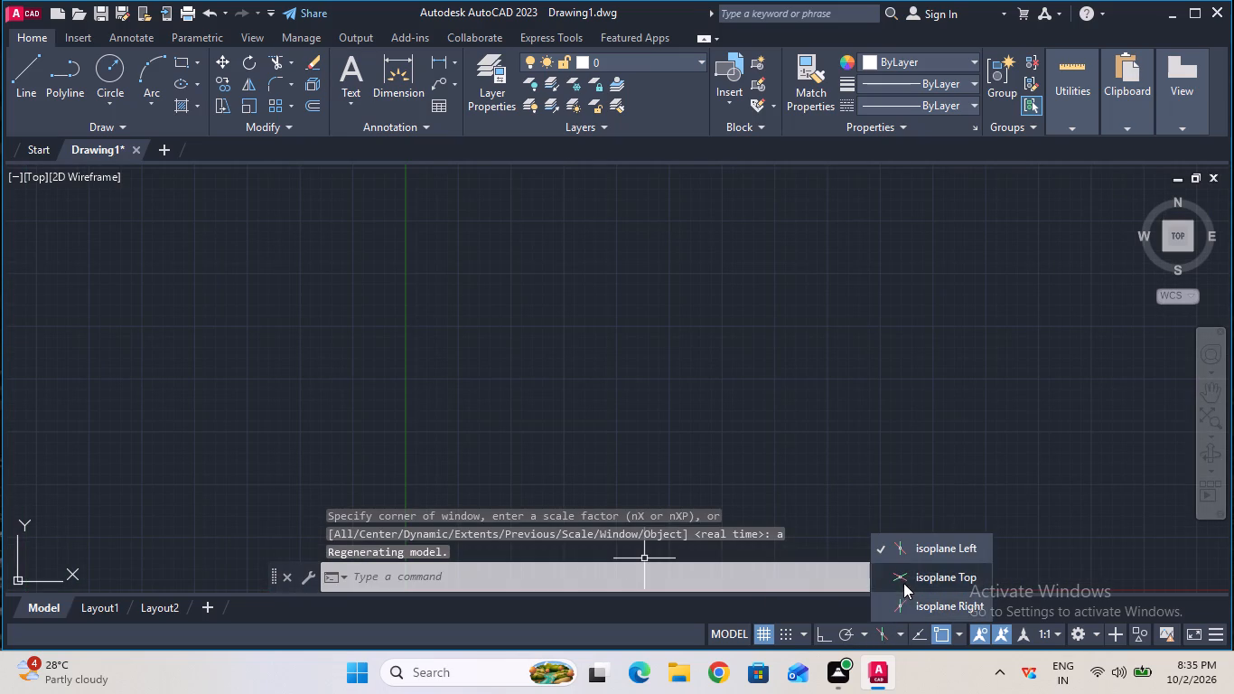
left_click(903, 582)
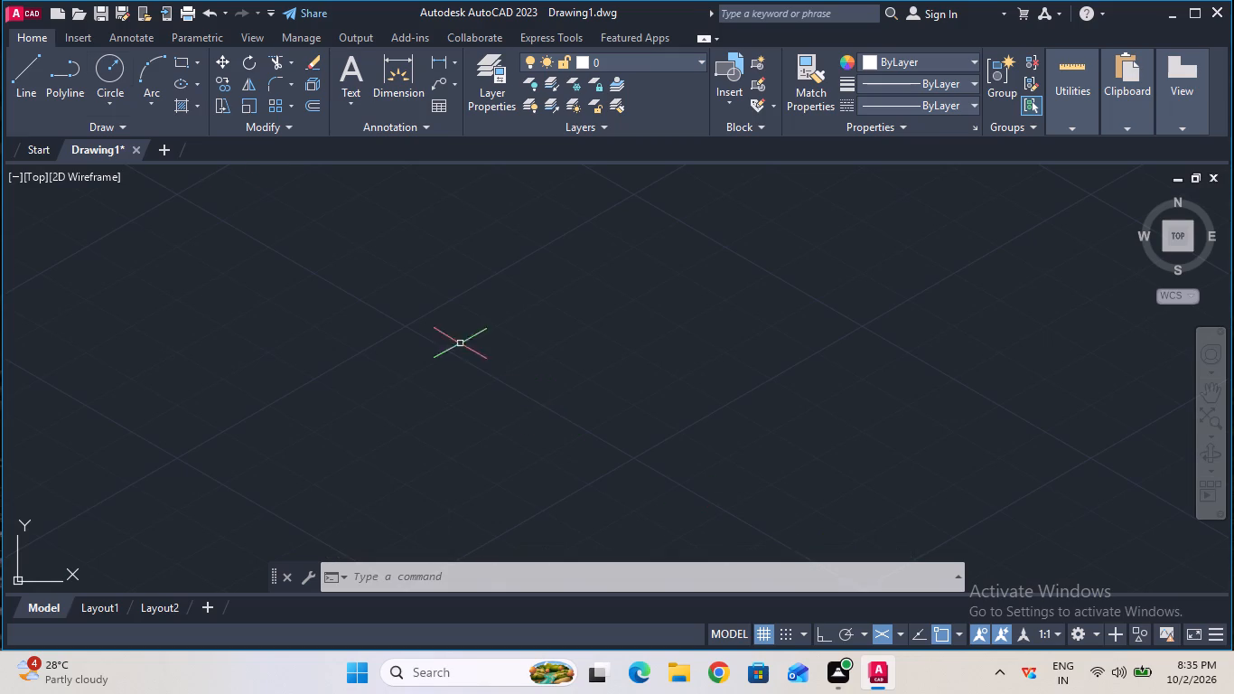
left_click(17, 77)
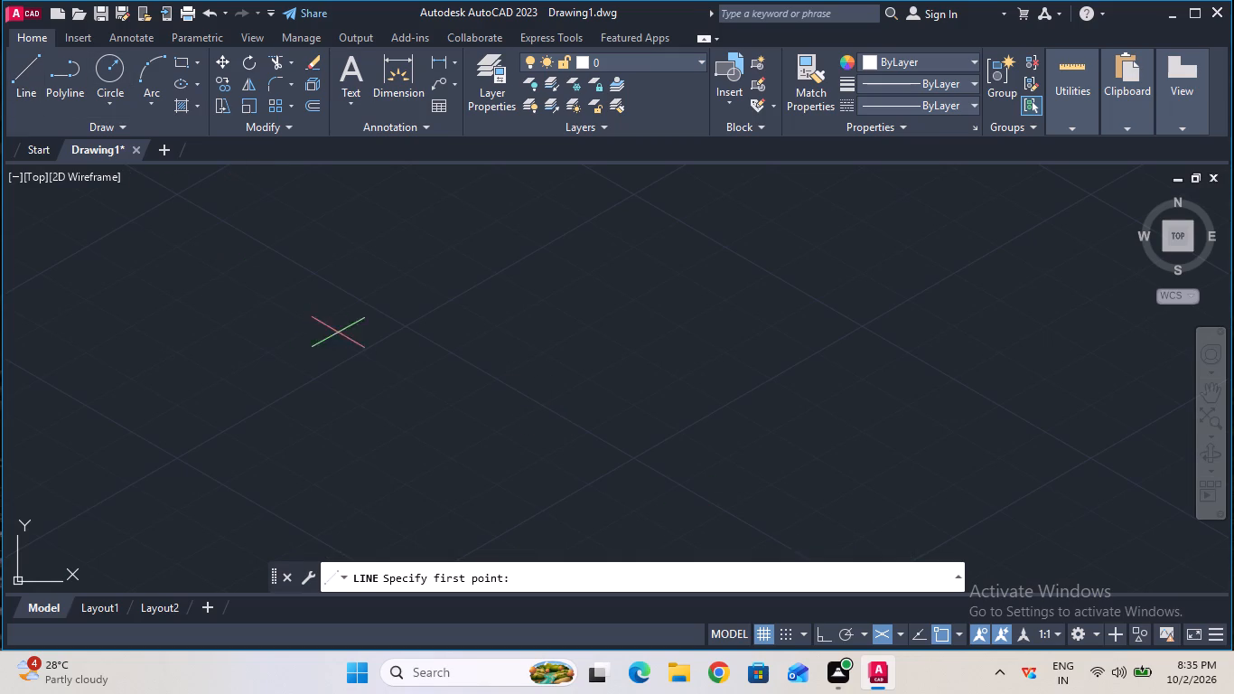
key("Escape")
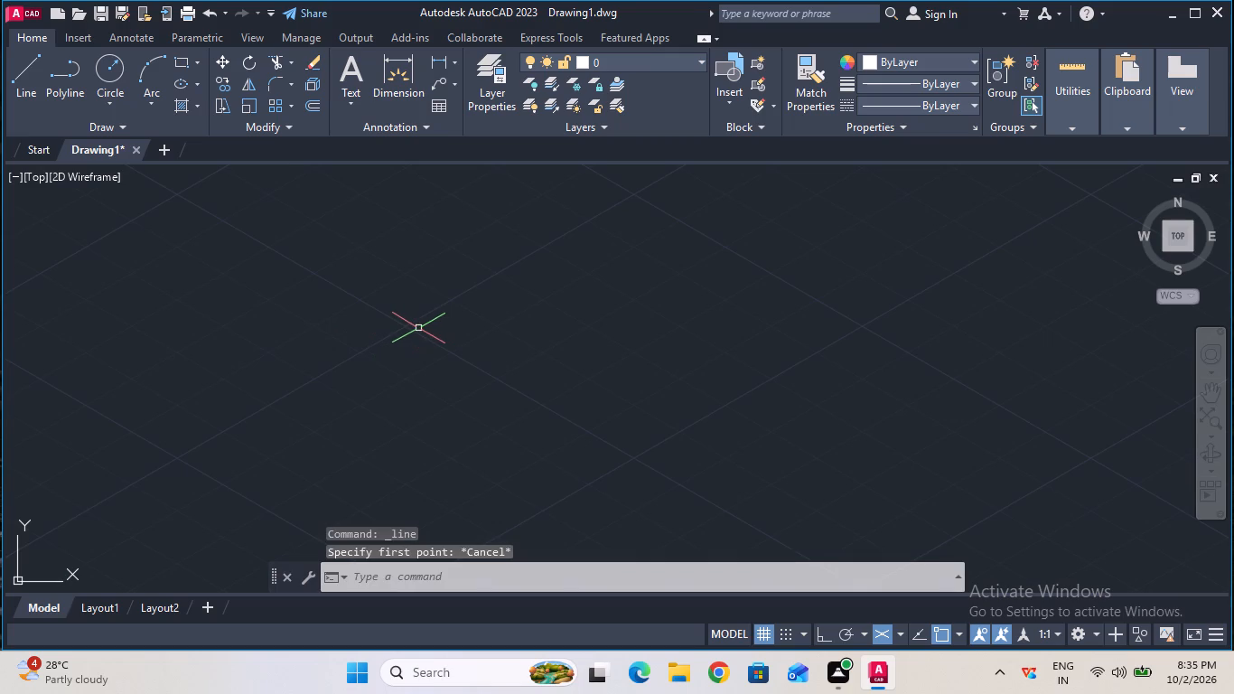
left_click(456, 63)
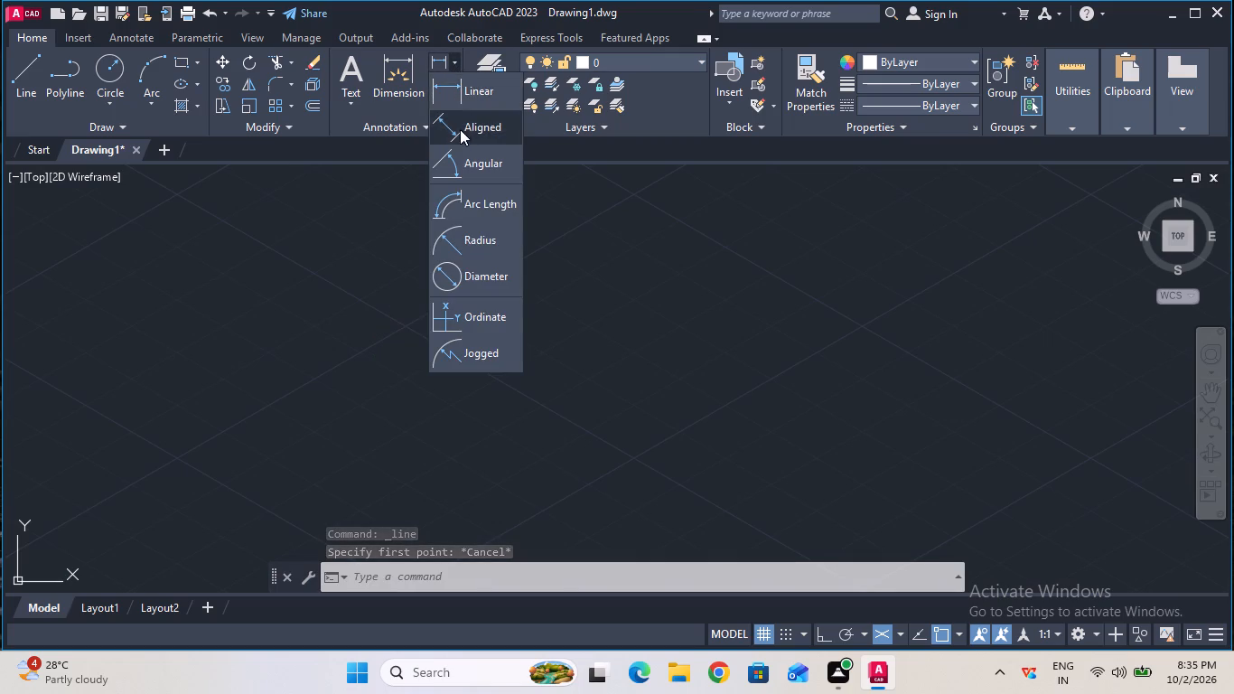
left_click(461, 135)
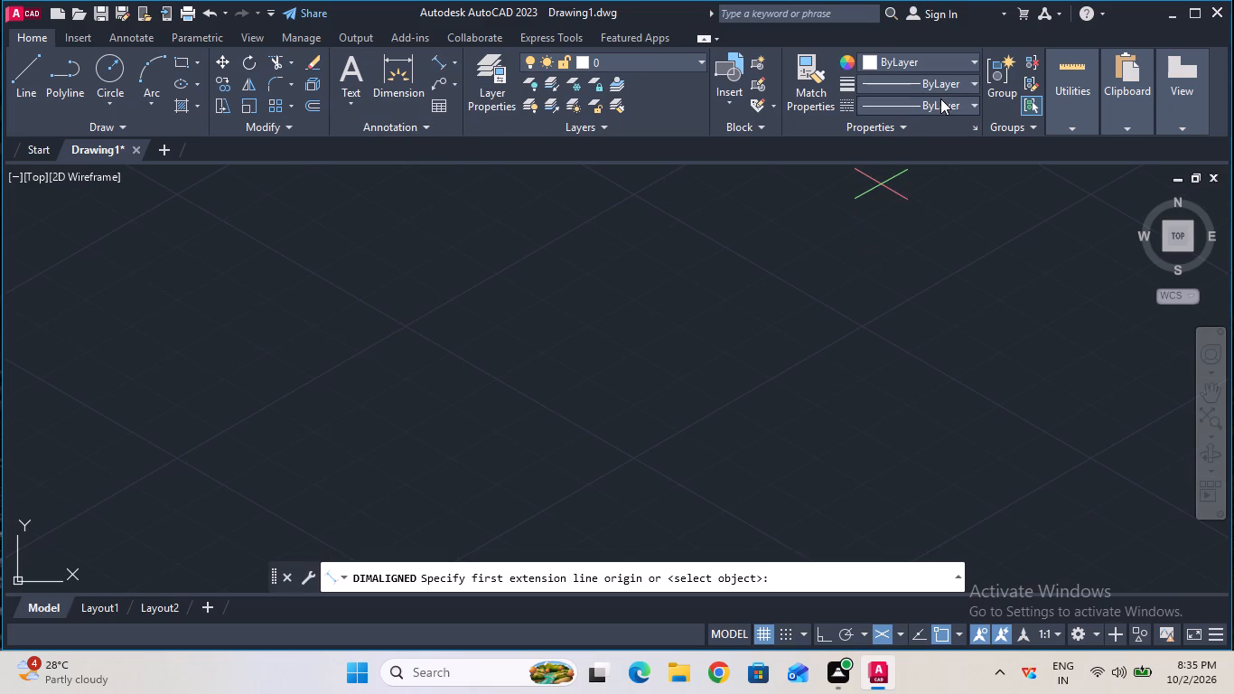
Load the CENTER linetype from acad.lin into the drawing.
left_click(940, 98)
left_click(919, 195)
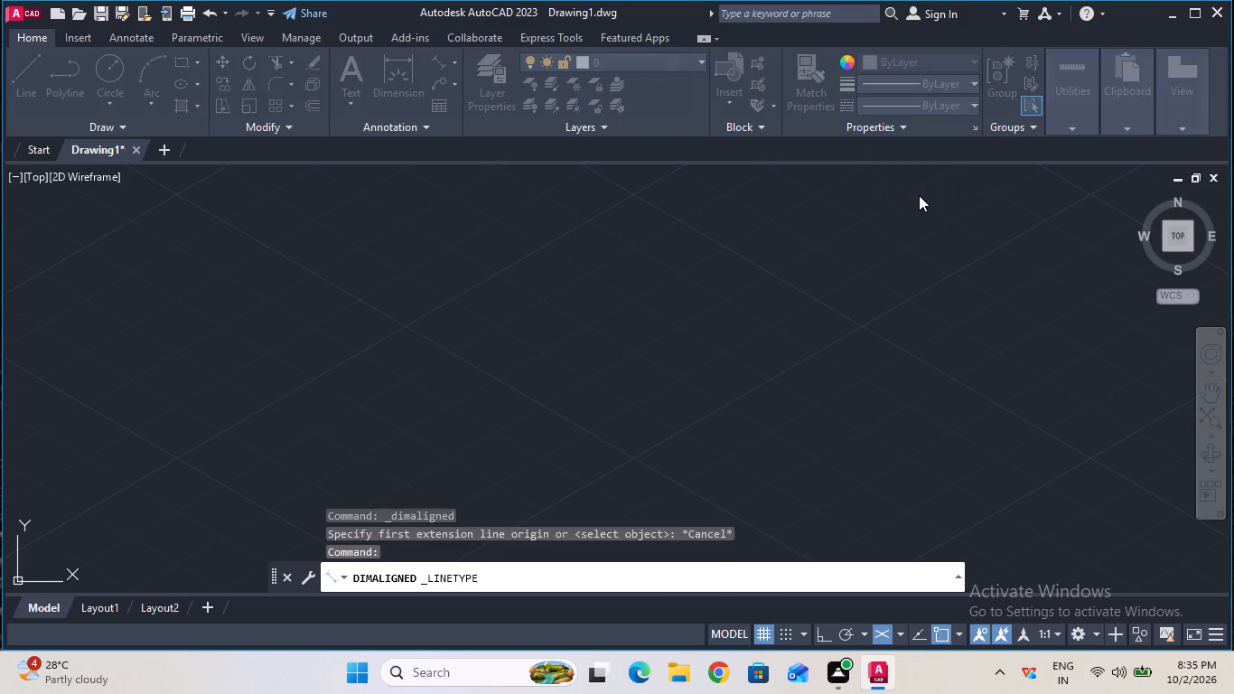
left_click(762, 184)
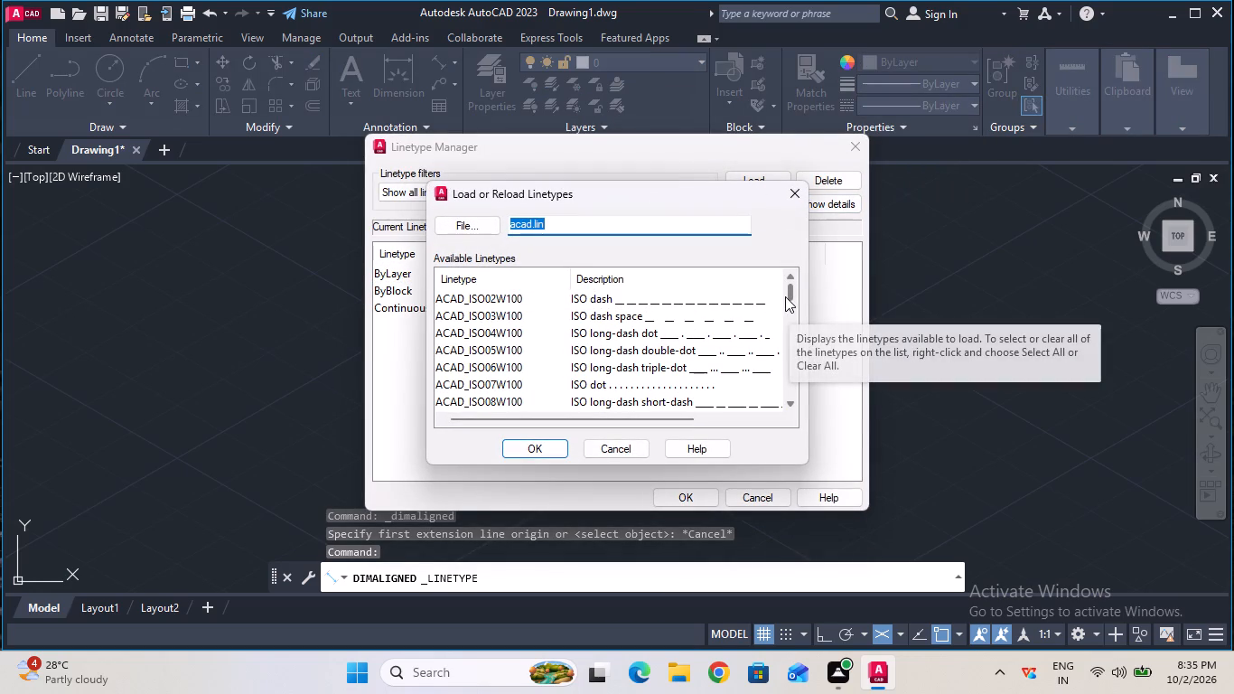
left_click_drag(790, 295, 790, 314)
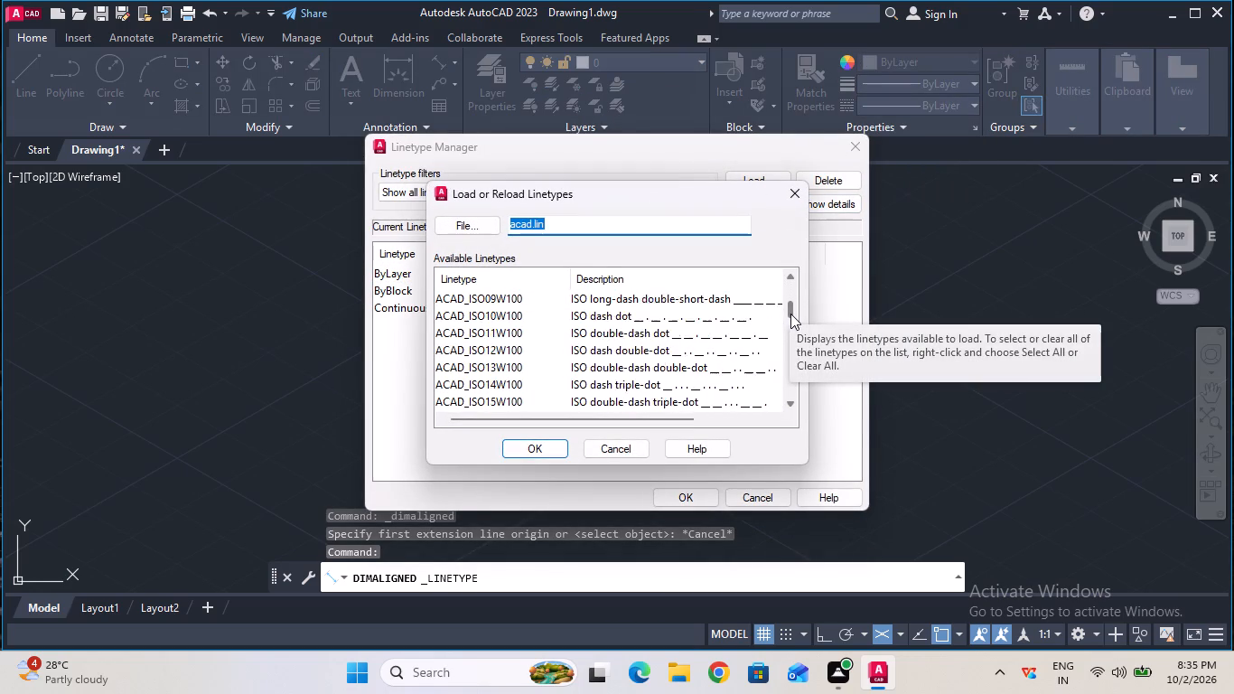
left_click_drag(790, 314, 792, 333)
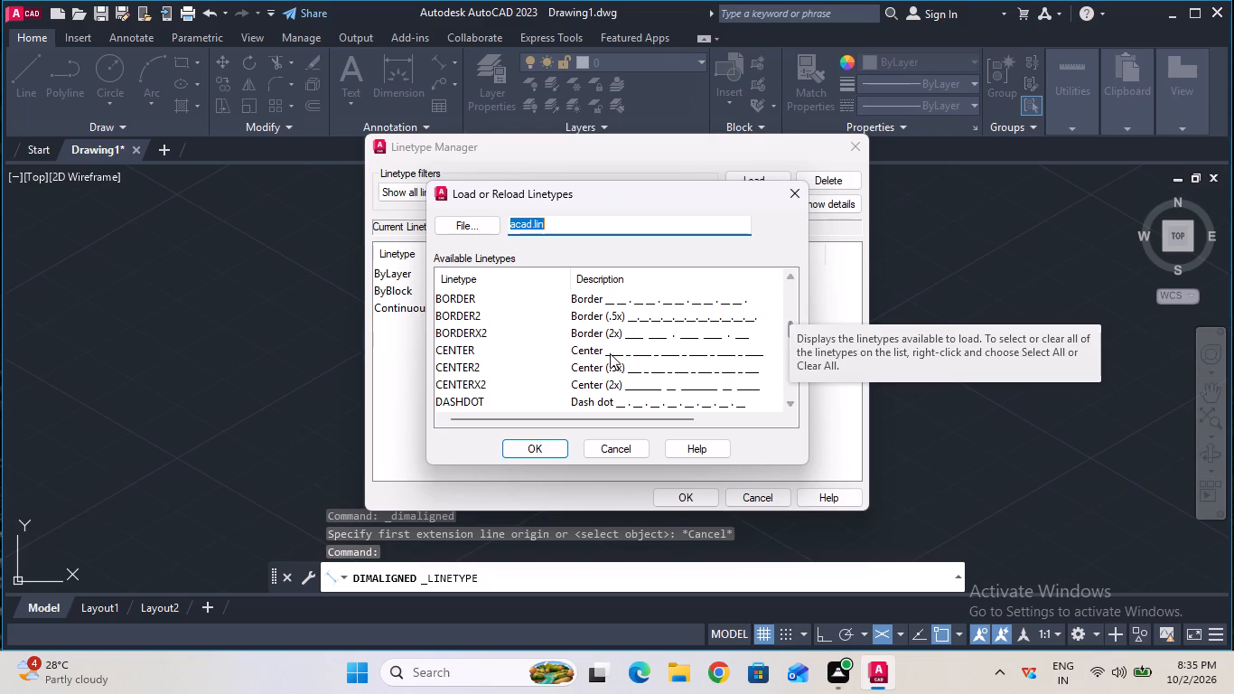
left_click(611, 350)
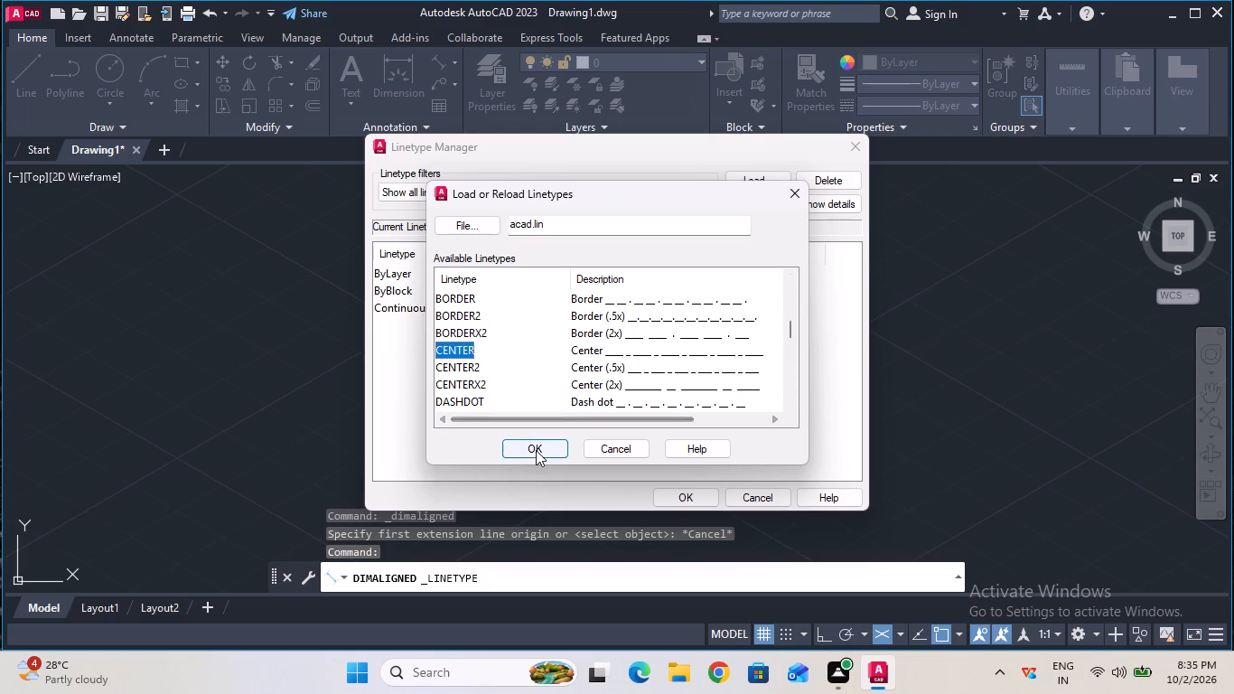
left_click(536, 450)
left_click(668, 501)
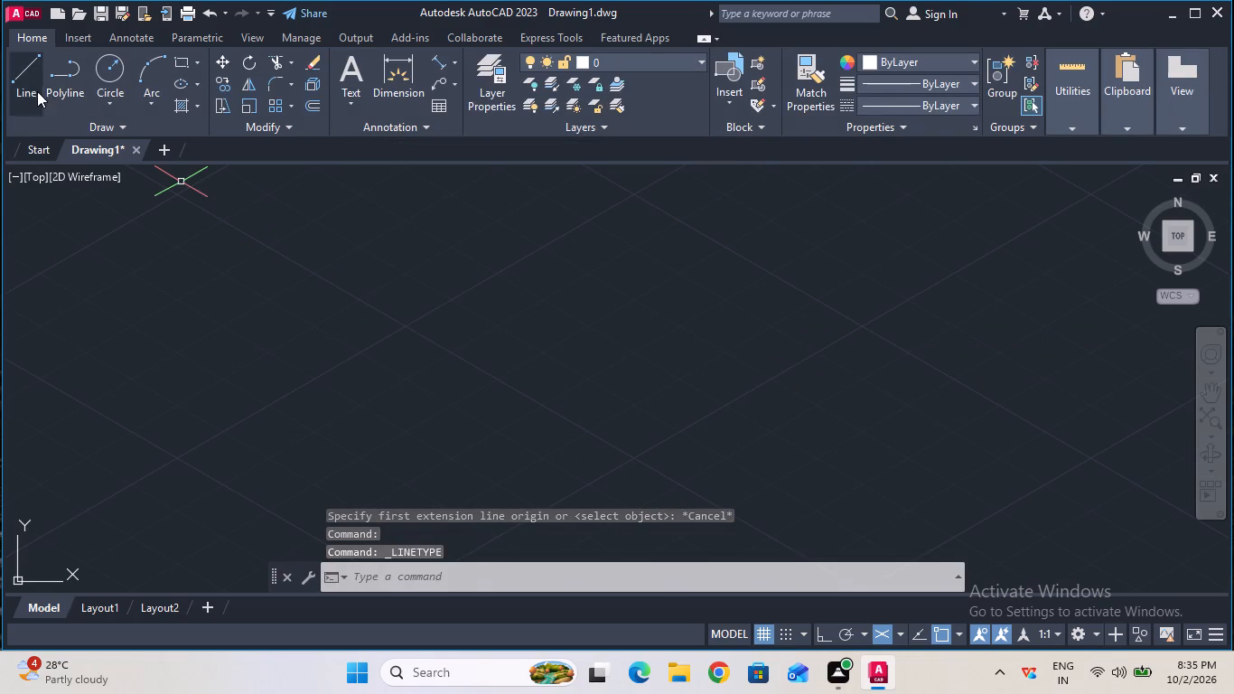
Turn Ortho on and draw a 63 mm base line at 330° on the top isoplane.
left_click(34, 91)
left_click(402, 325)
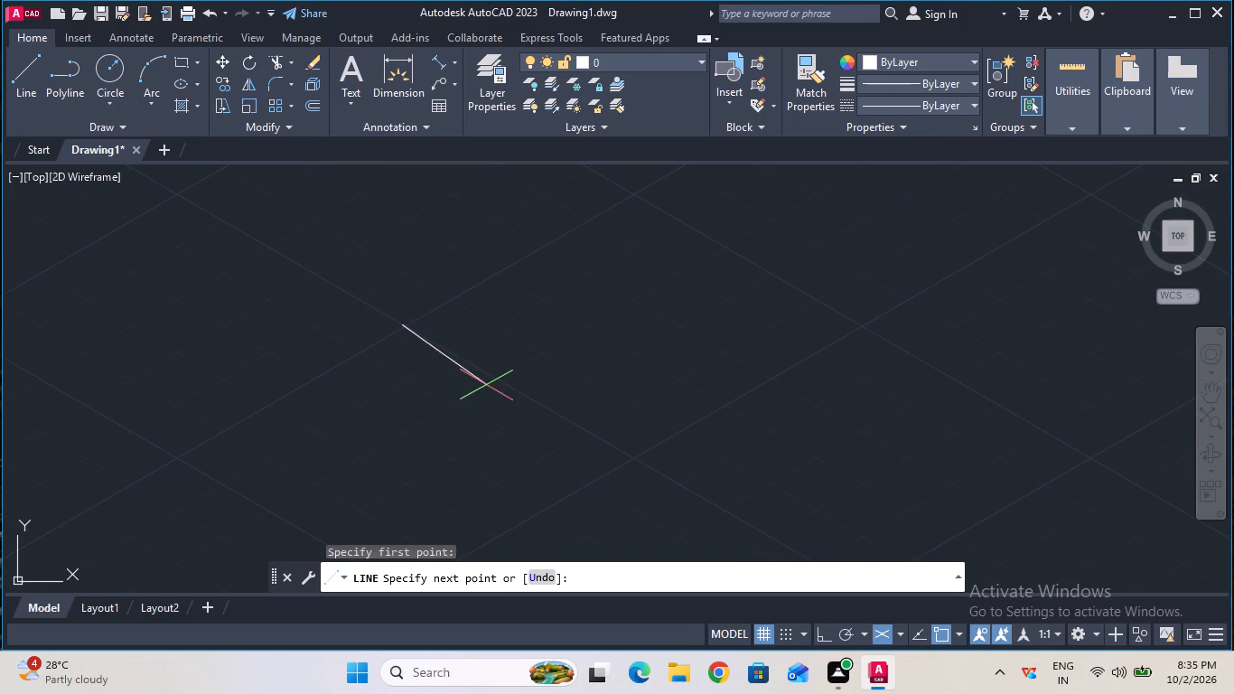
key("F8")
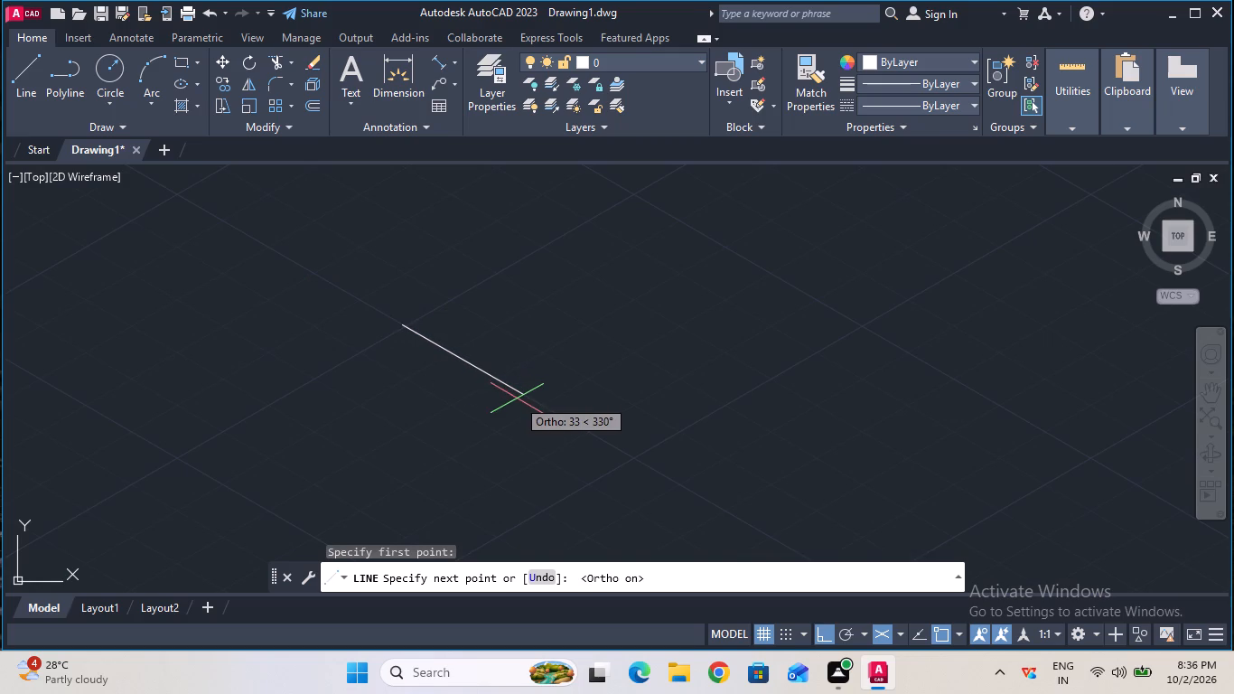
type("63")
key("Return")
key("Escape")
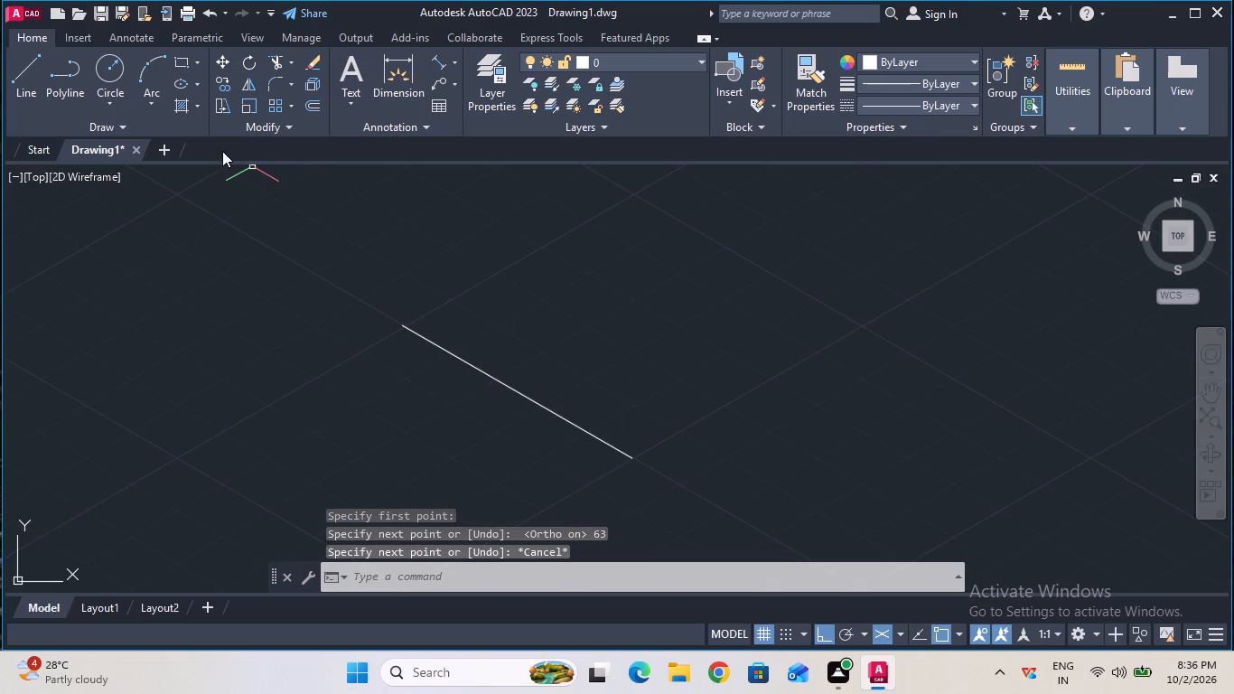
From the base line's lower end, draw a 75 mm line at 30° followed by a 63 mm line at 150°.
left_click(35, 92)
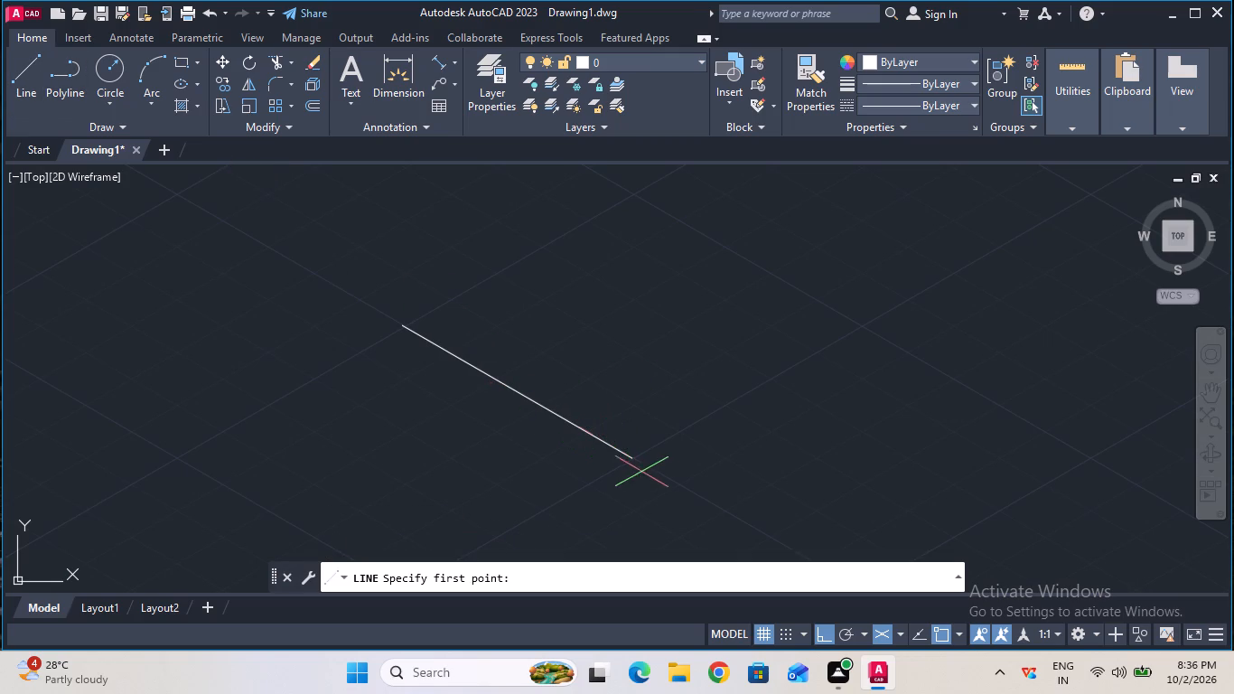
left_click(629, 454)
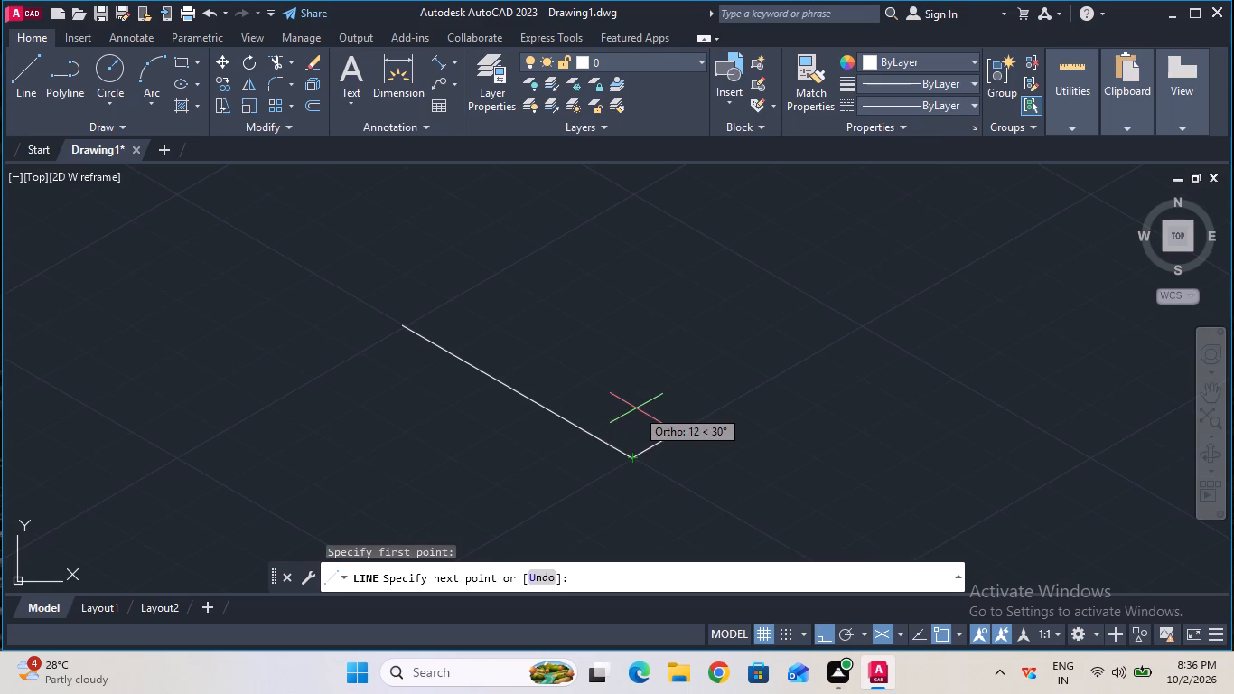
type("75")
key("Return")
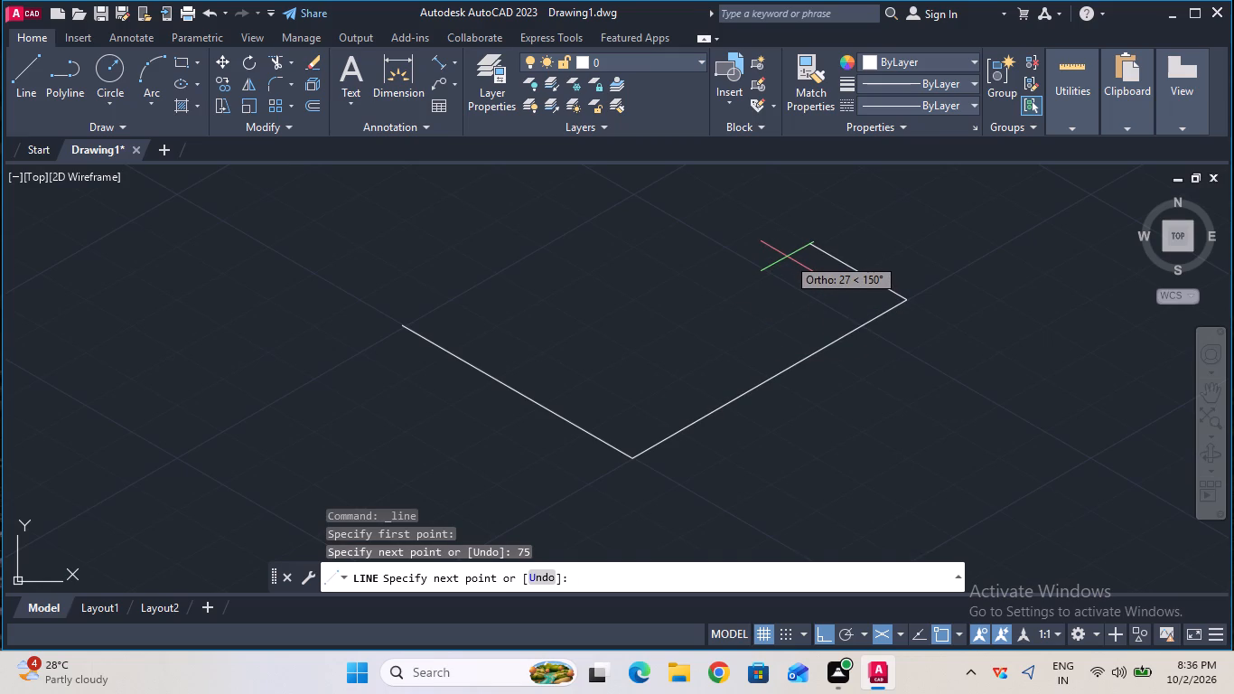
type("63")
key("Return")
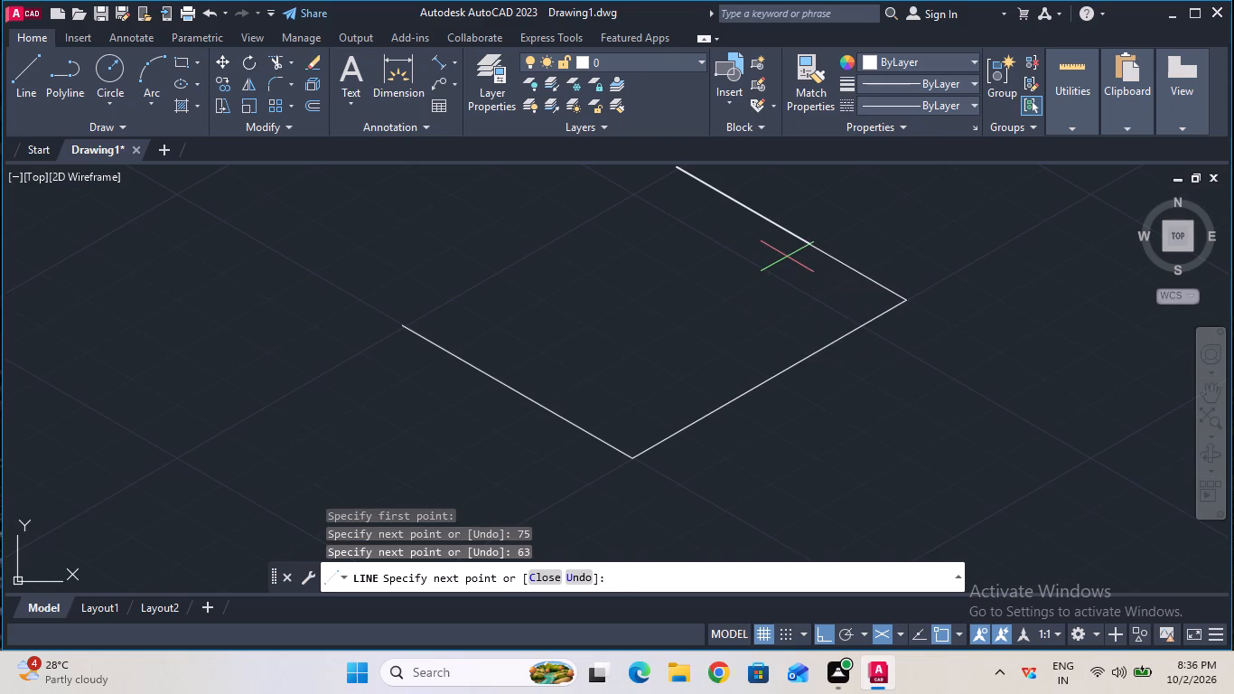
key("Escape")
From the first base line's upper end, draw a 20 mm vertical line up and a 38 mm line at 330° using the right and left isoplanes.
scroll(787, 257, "down", 2, "ctrl")
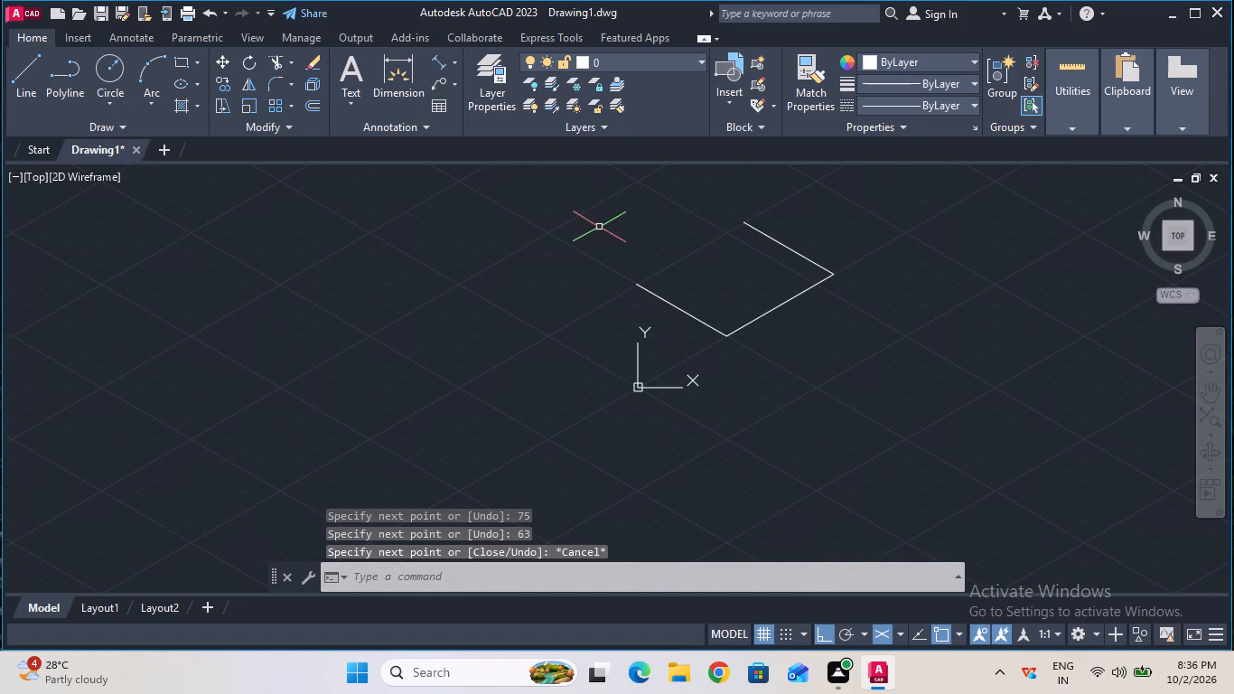
left_click(29, 93)
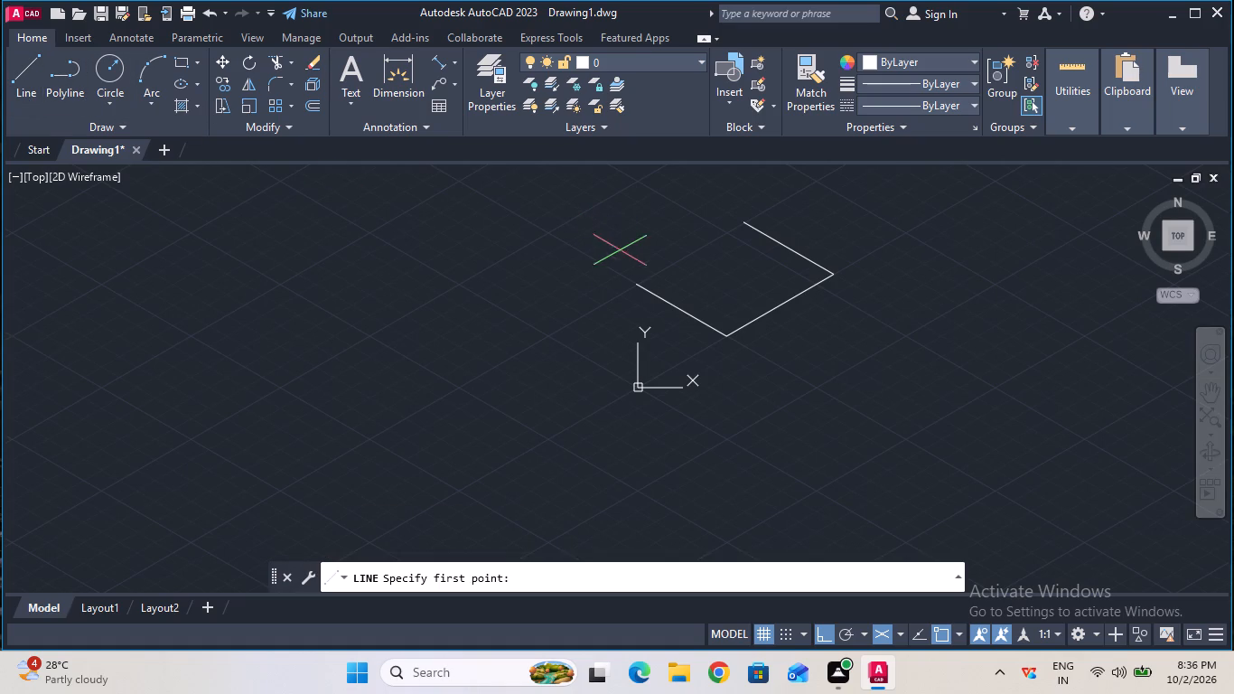
left_click(637, 286)
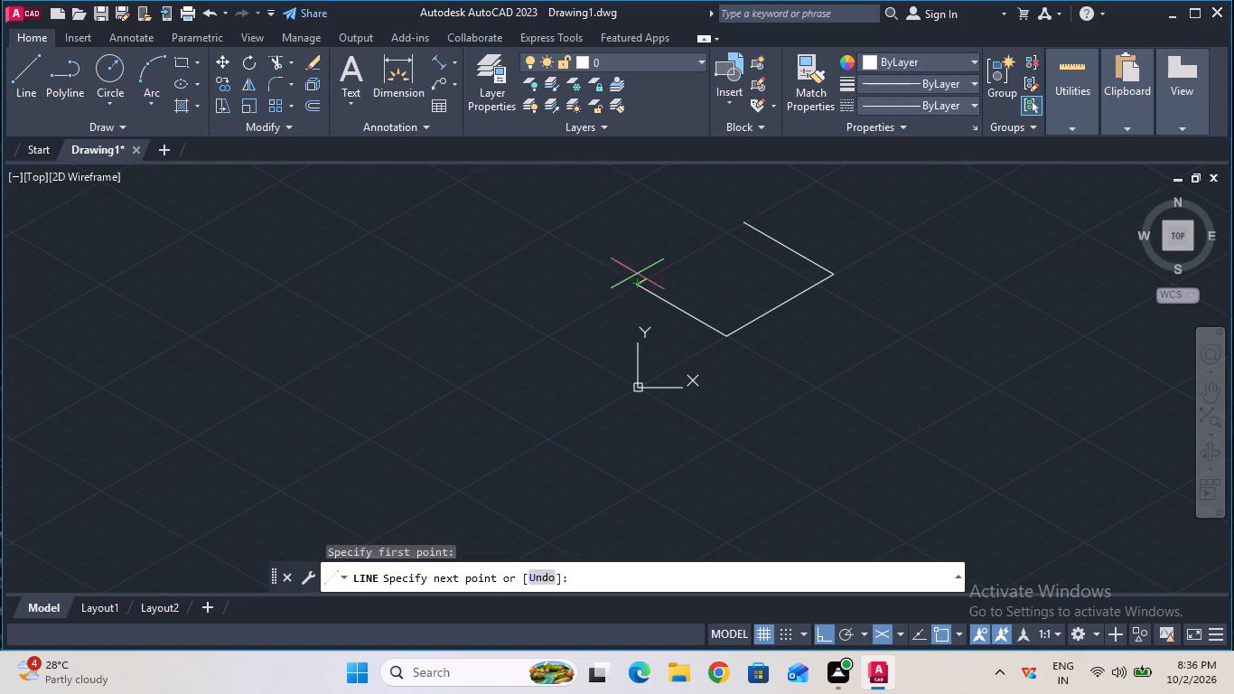
key("F5")
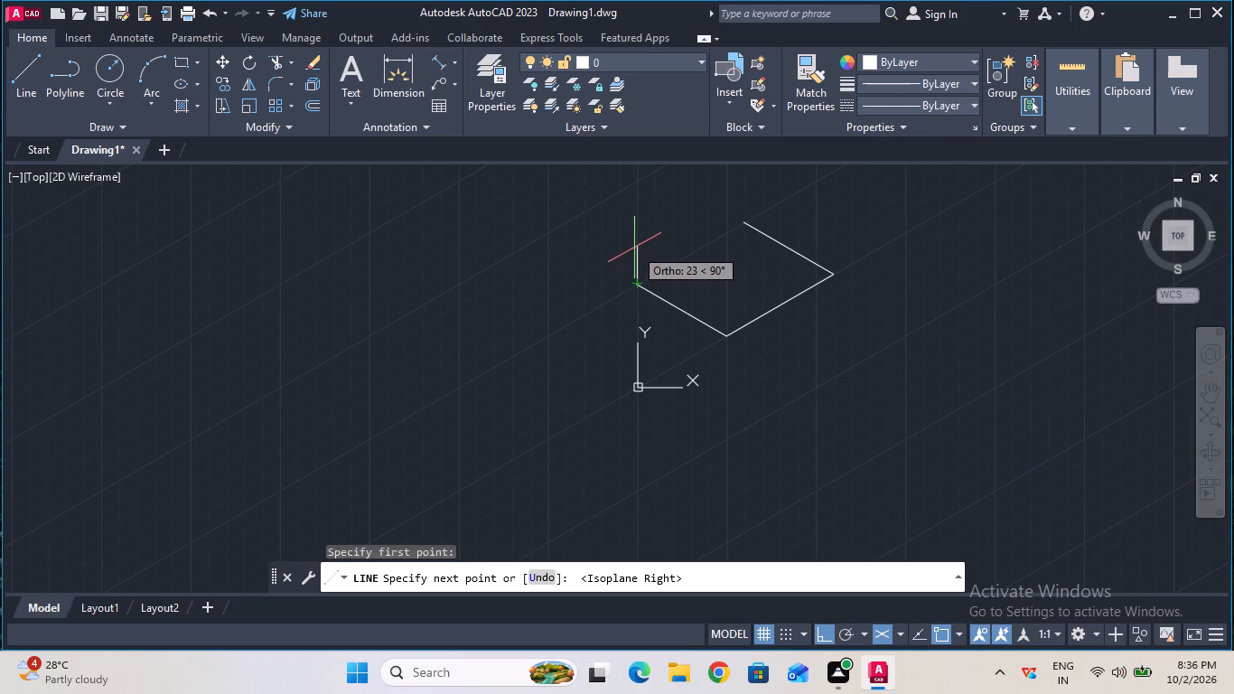
key("2")
key("0")
key("Return")
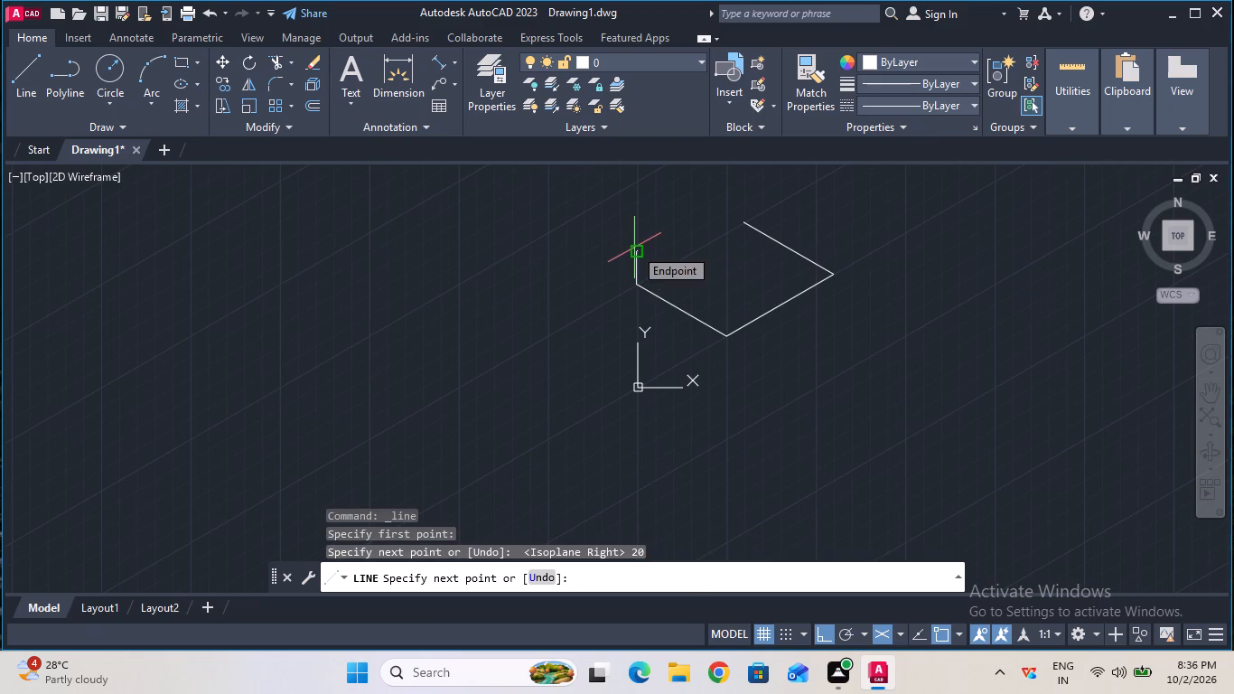
key("F5")
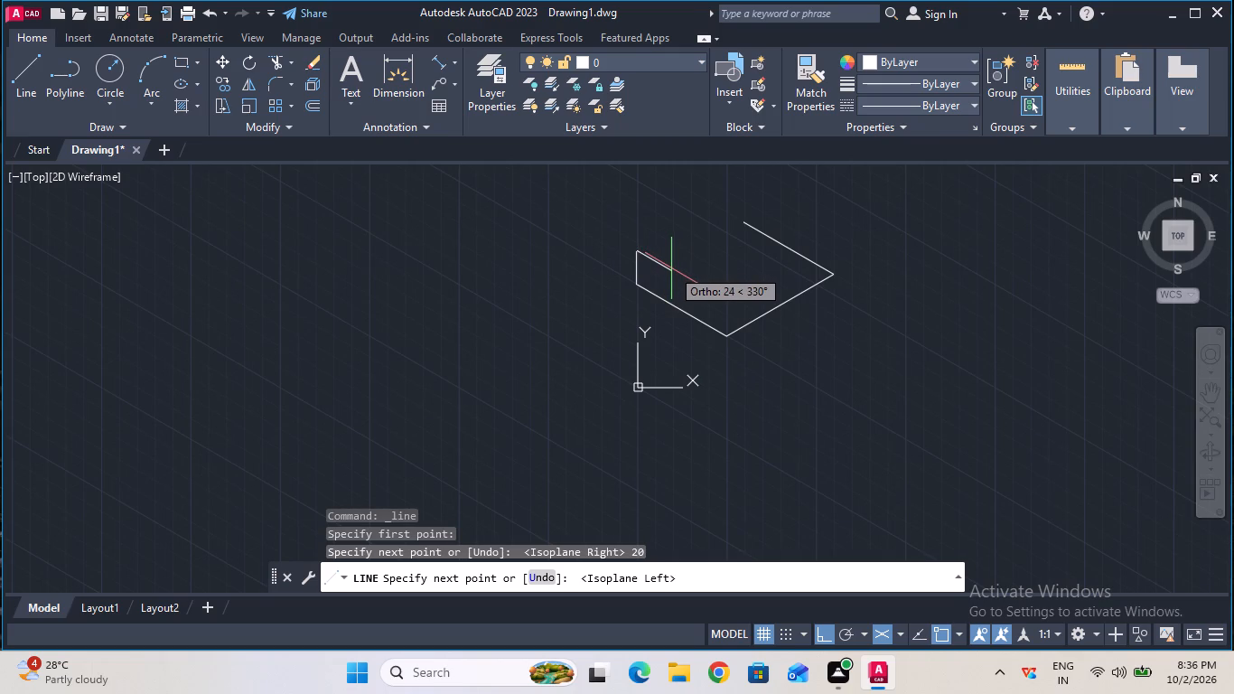
key("3")
key("8")
key("Return")
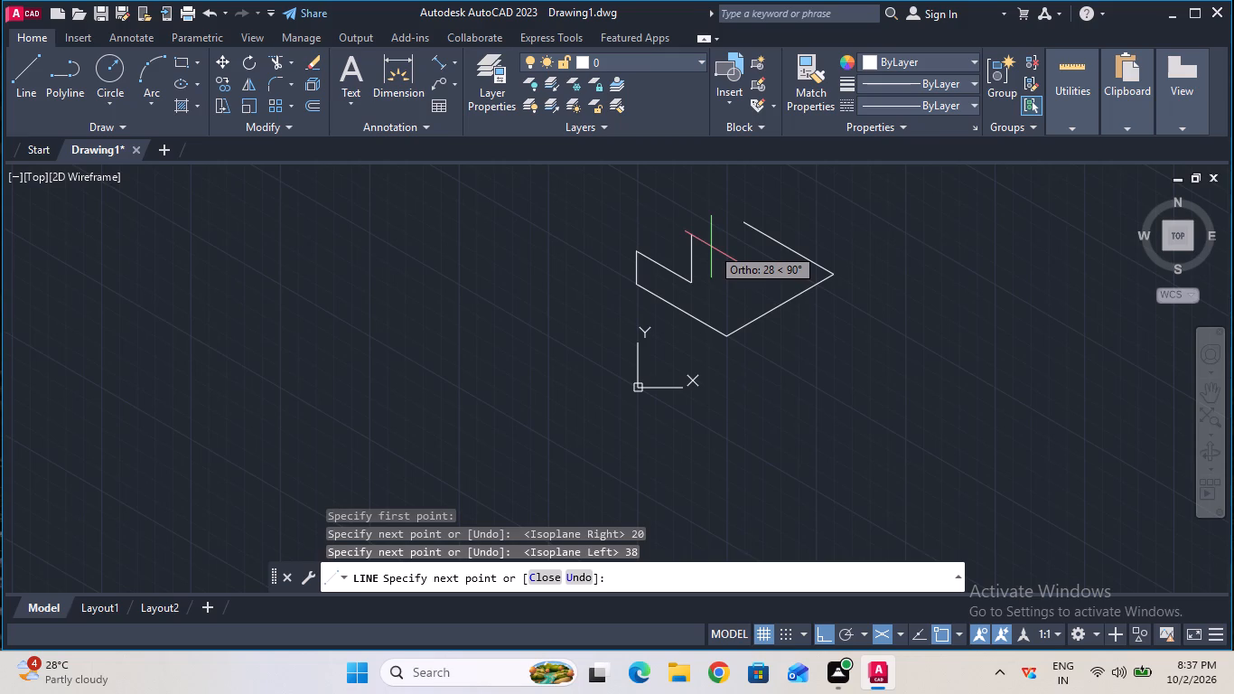
key("Escape")
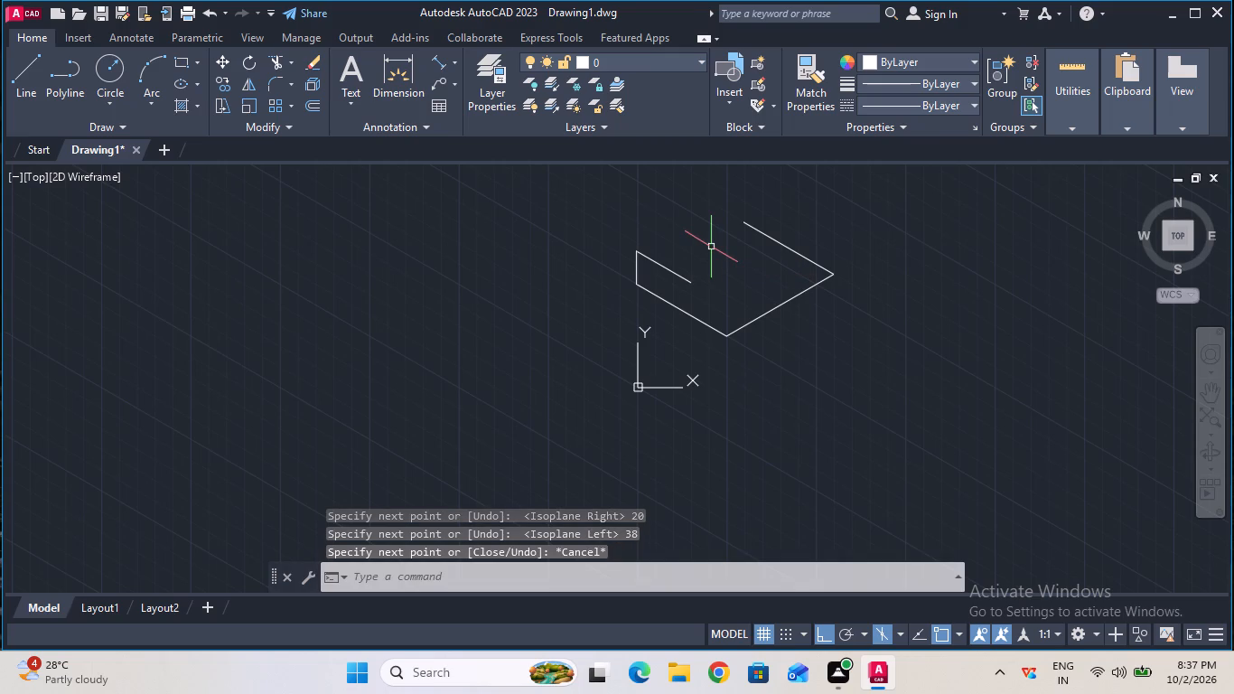
Check the length of the 38 mm sloping line with a temporary aligned dimension.
left_click(435, 66)
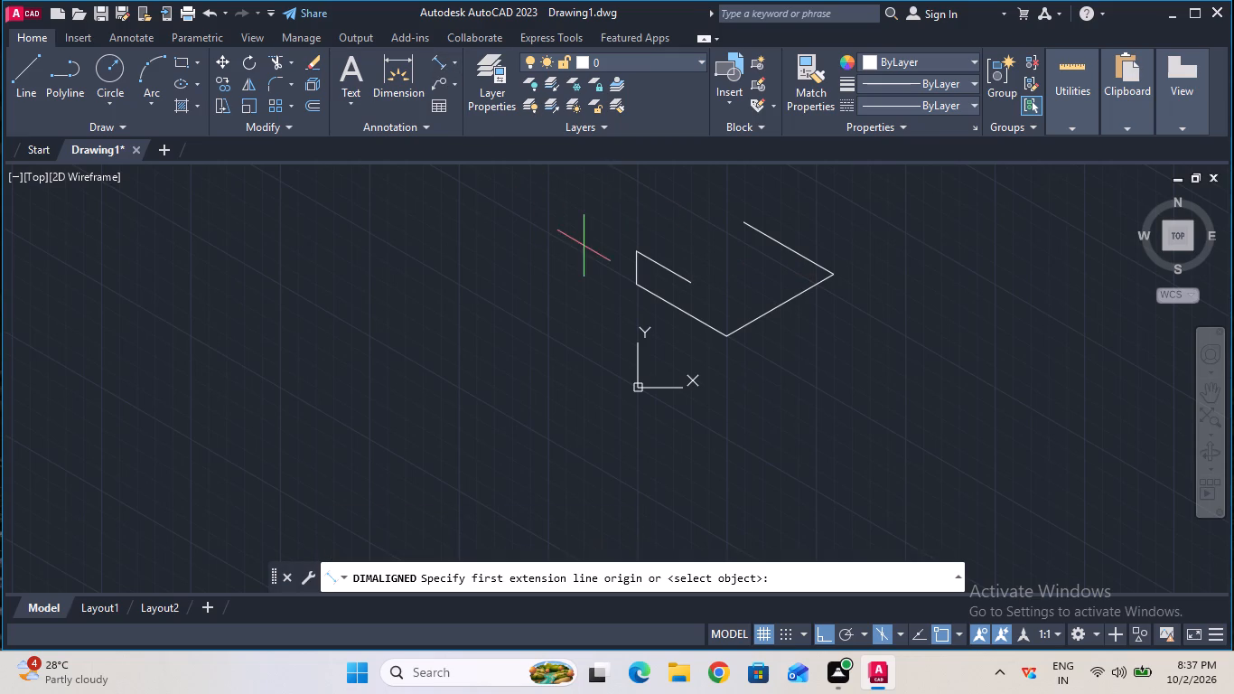
left_click(636, 258)
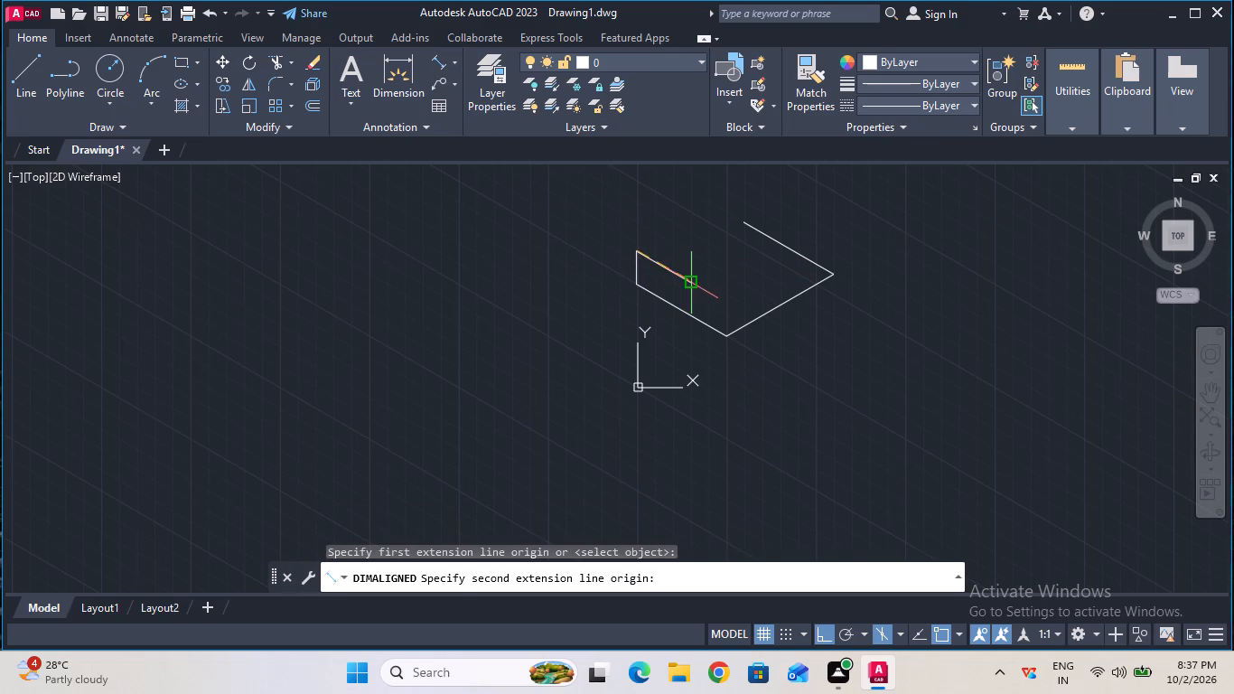
left_click(690, 286)
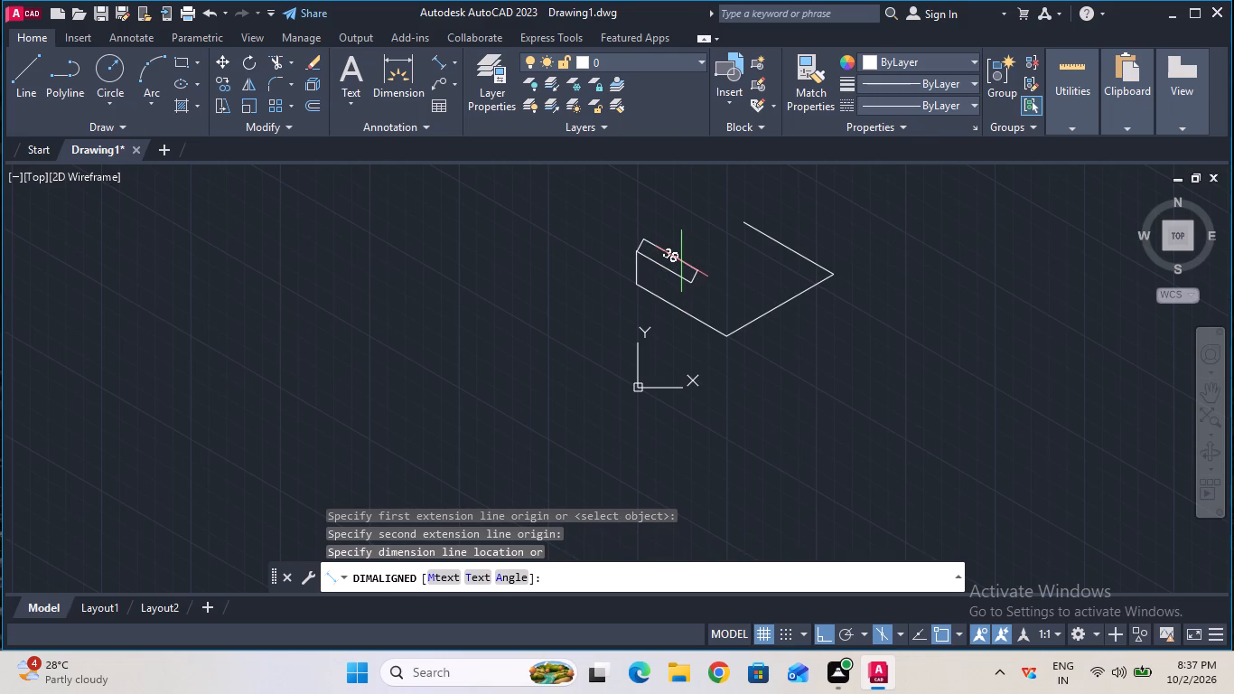
key("Escape")
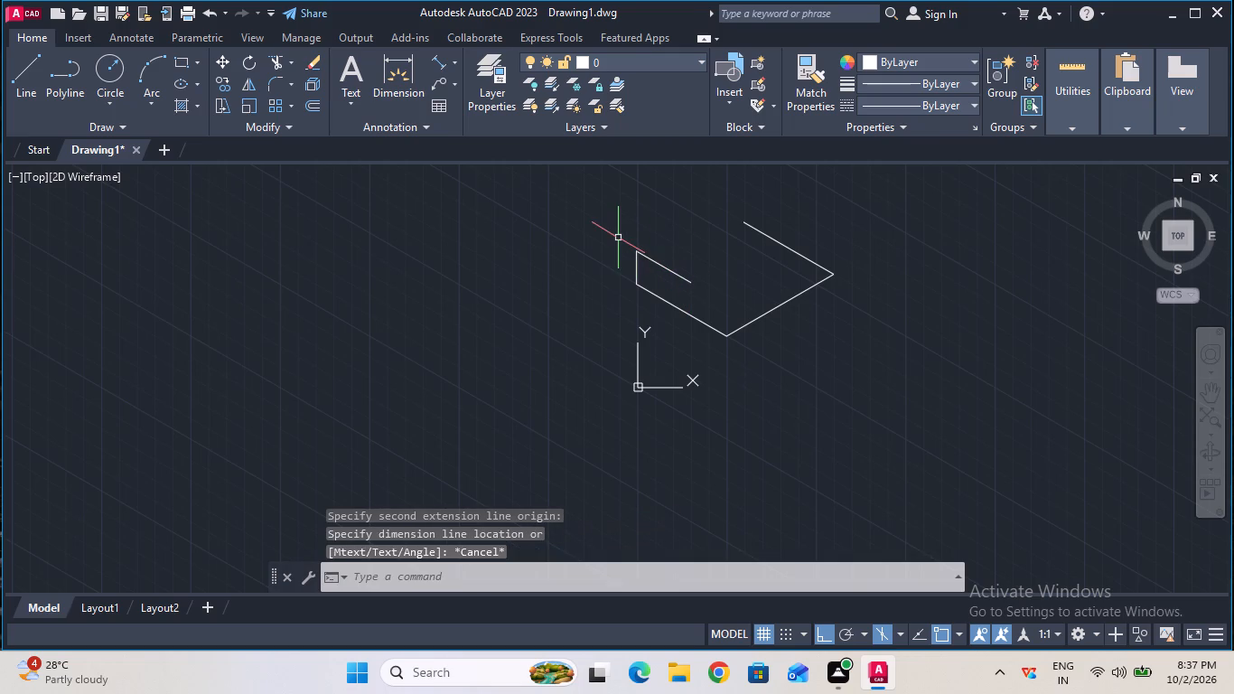
Draw a 35 mm vertical line upward from the free end of the 38 mm line.
left_click(28, 89)
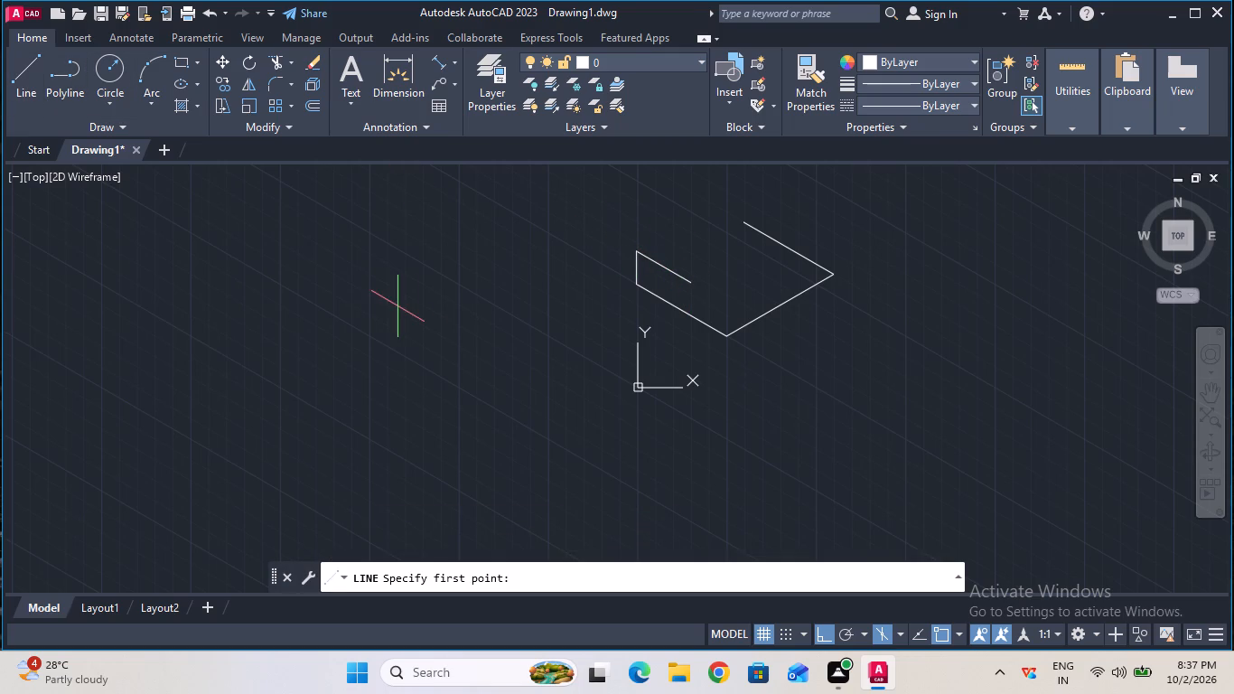
left_click(694, 285)
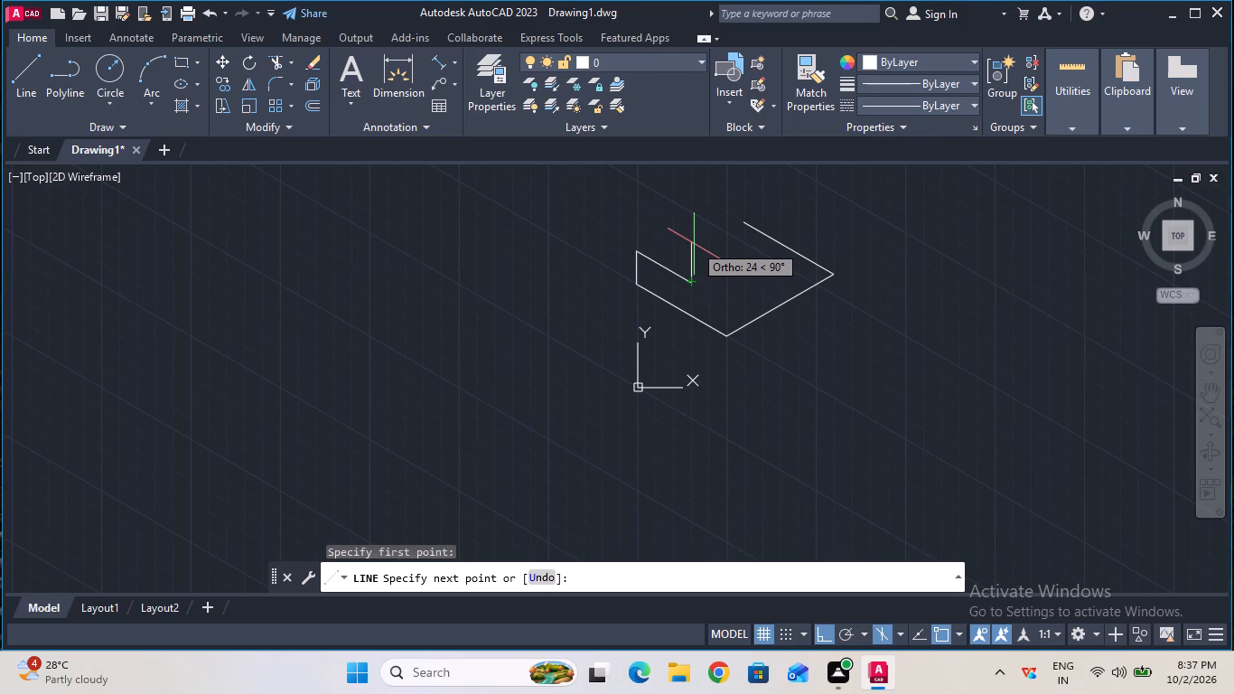
type("35")
key("Return")
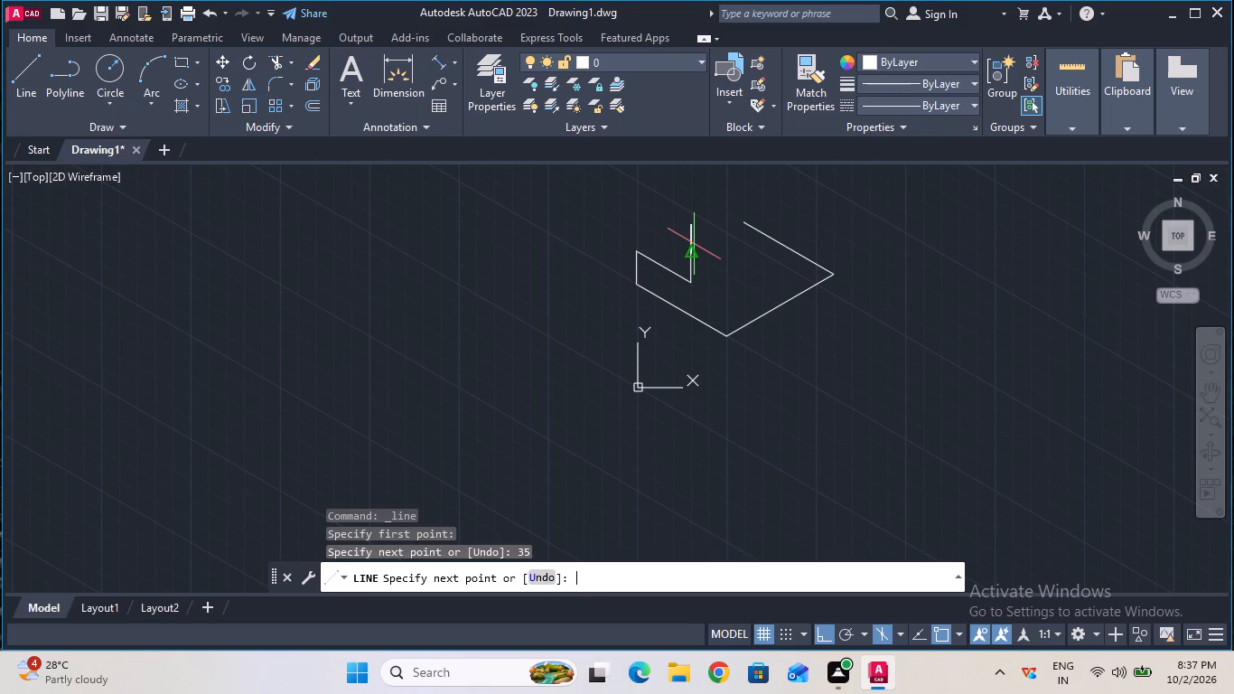
key("Escape")
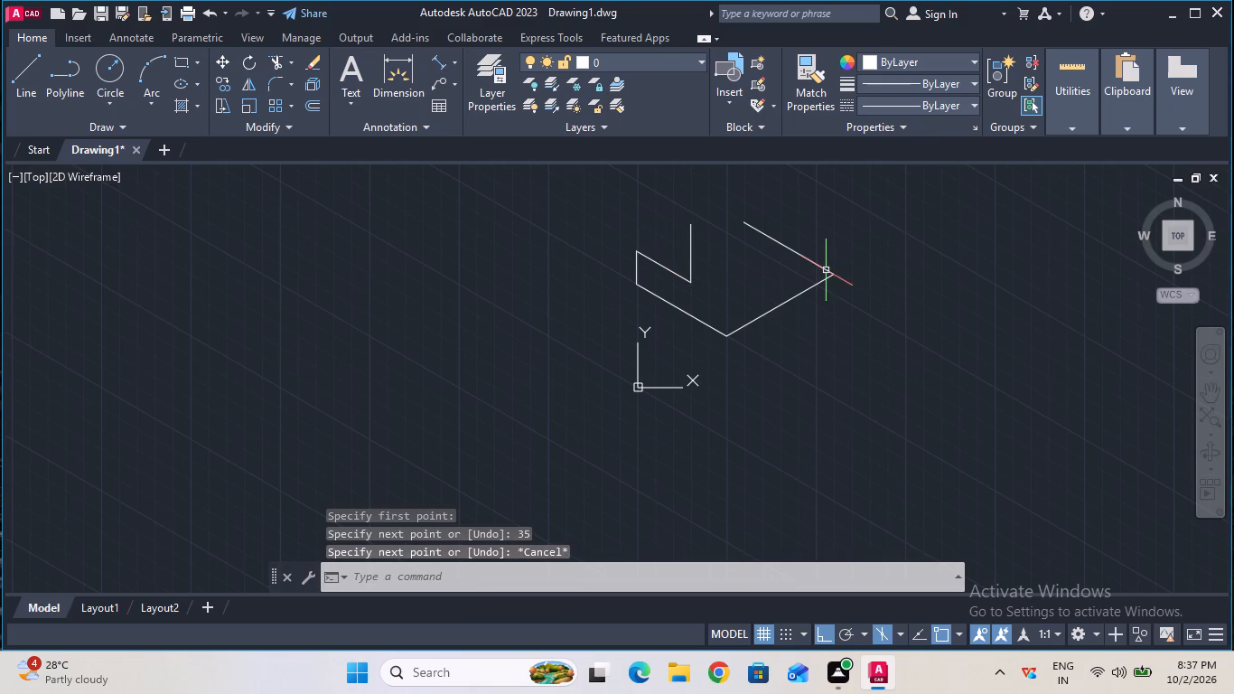
From the top of the 35 mm vertical line, draw a 38 mm line at 150° and a 20 mm vertical line upward.
left_click(1202, 399)
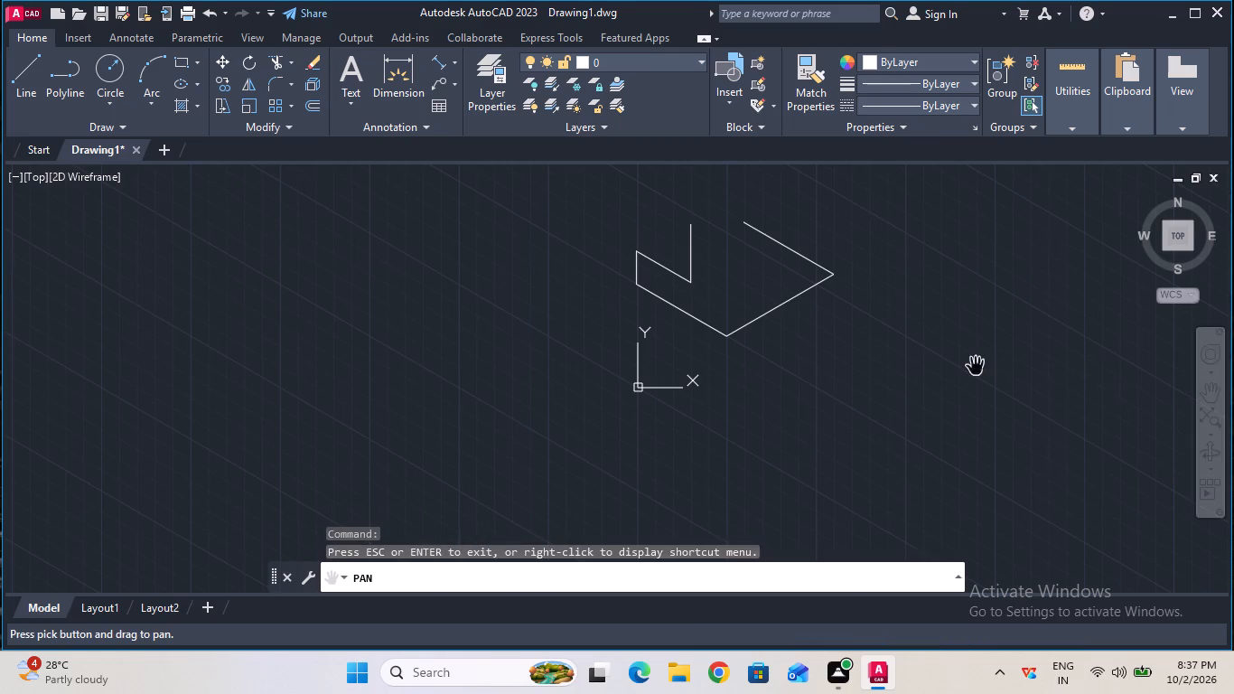
left_click_drag(976, 367, 1012, 422)
key("Escape")
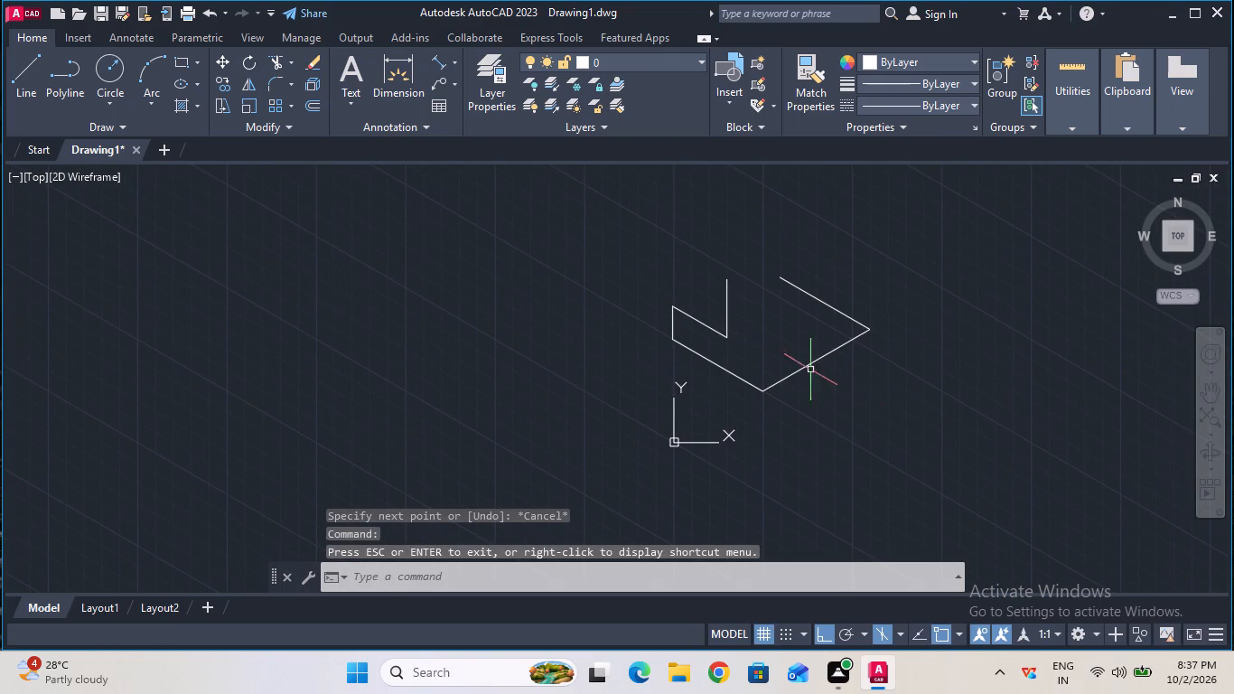
left_click(20, 94)
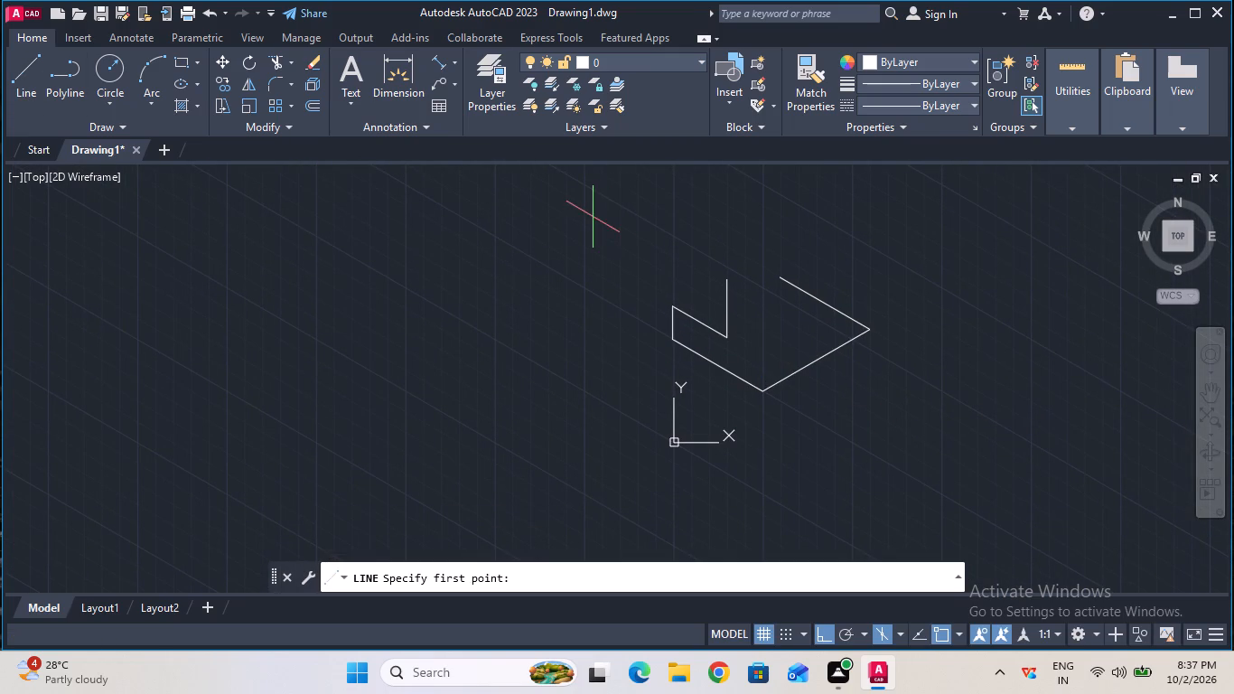
left_click(727, 276)
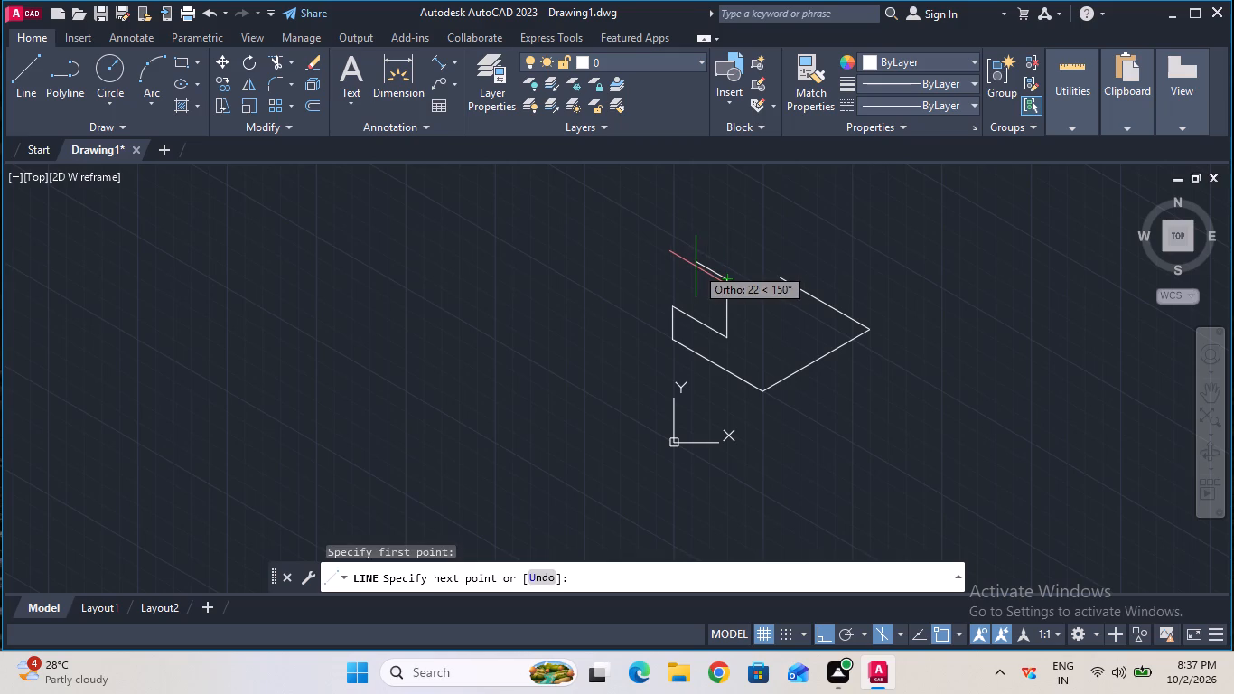
key("3")
key("8")
key("Return")
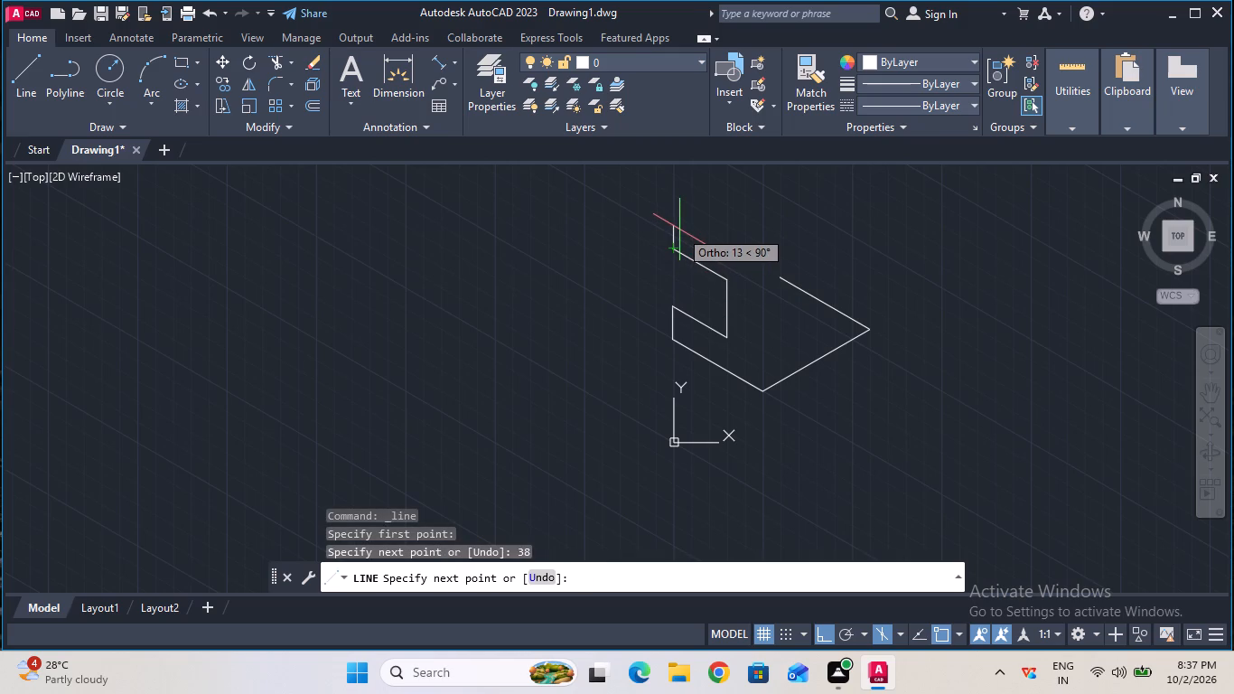
key("2")
key("0")
key("Return")
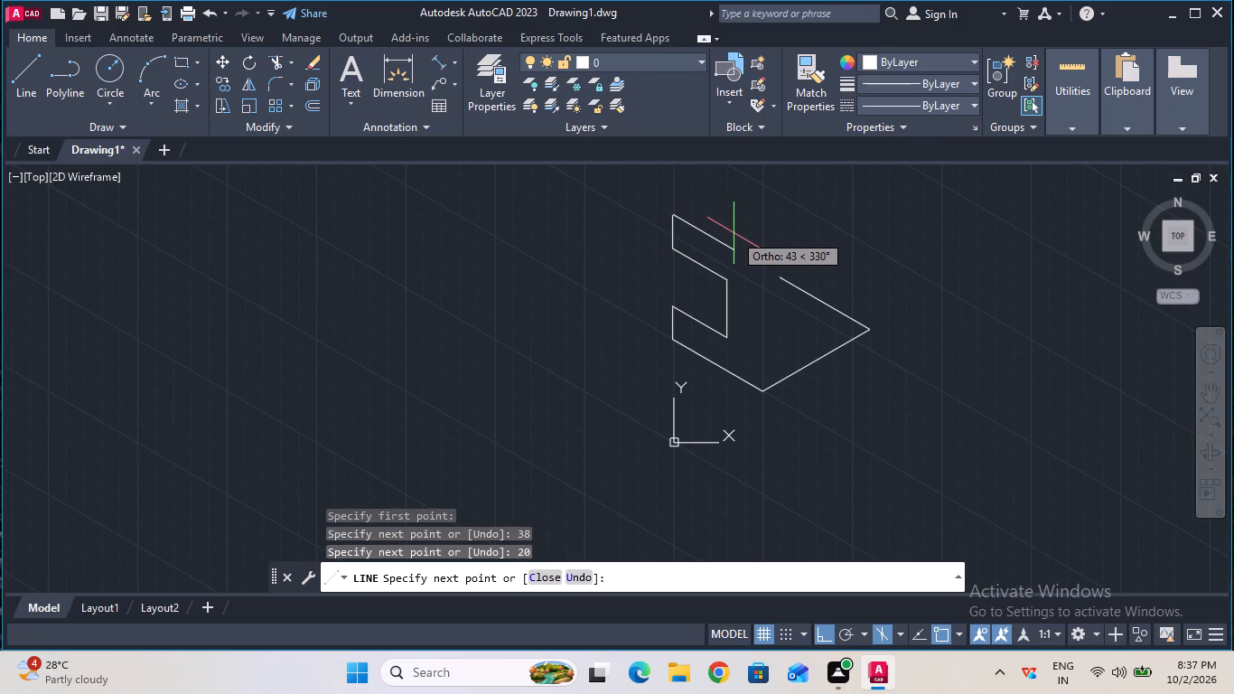
Close the C-shaped left face with a 63 mm line at 330° and a vertical line down to the front base corner.
type("63")
key("Return")
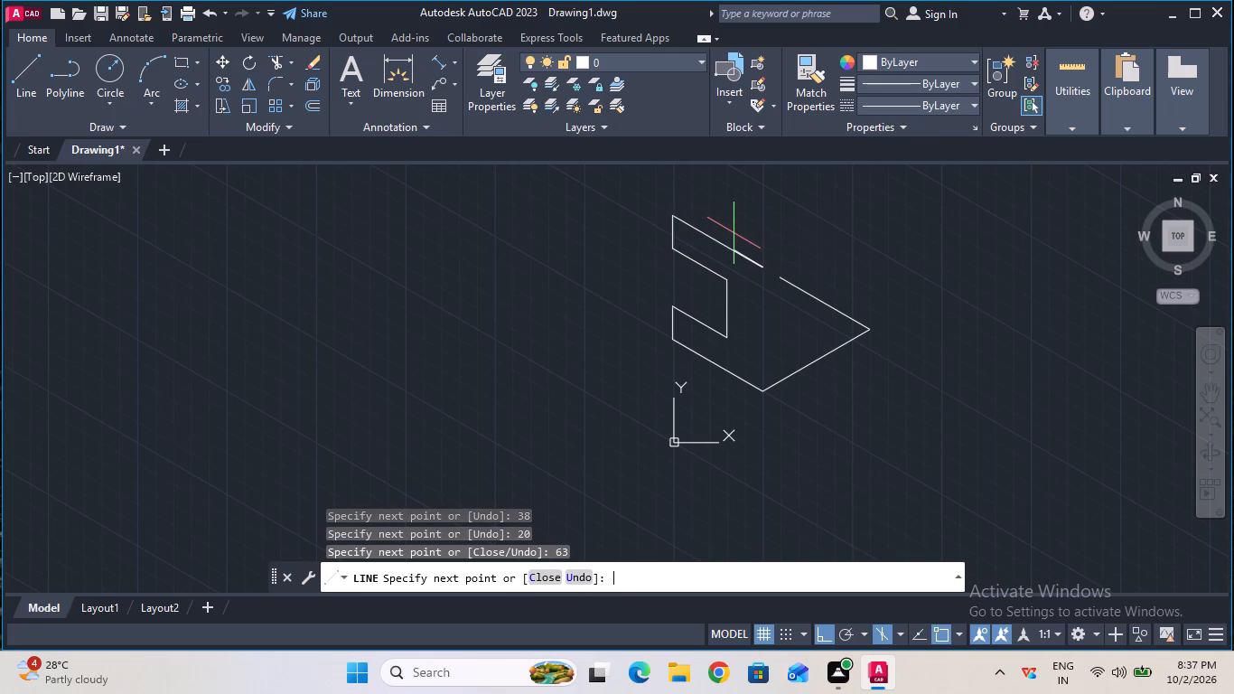
left_click(767, 390)
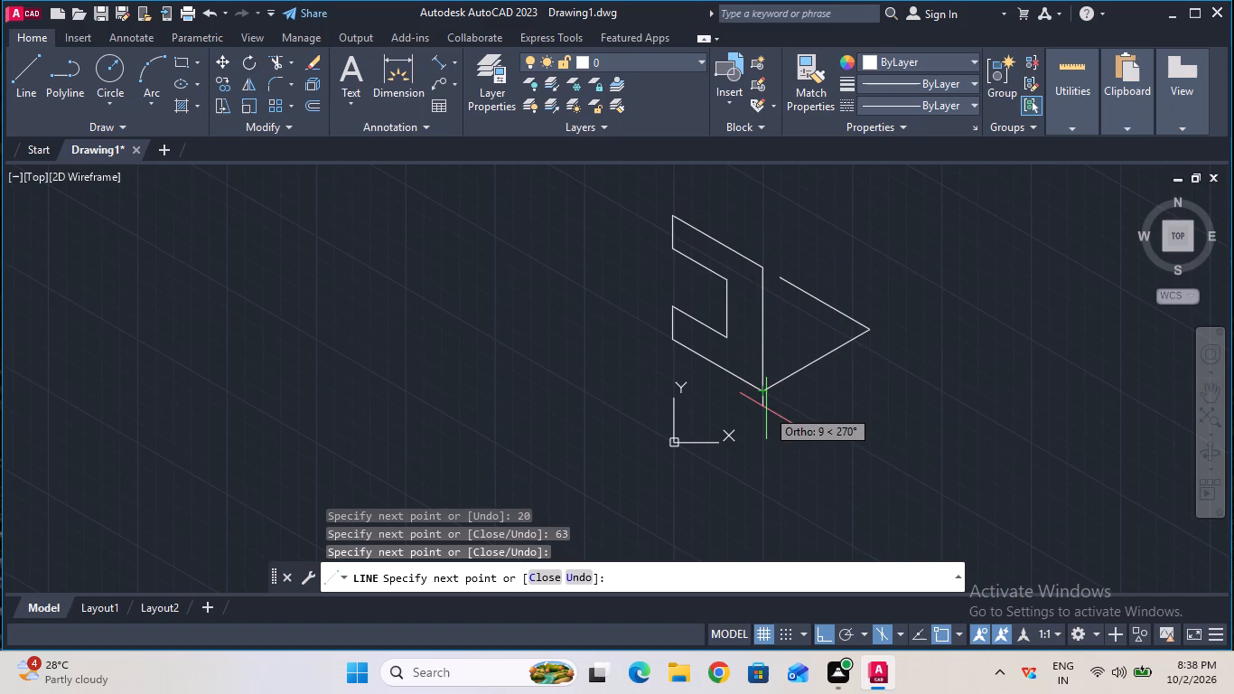
key("Escape")
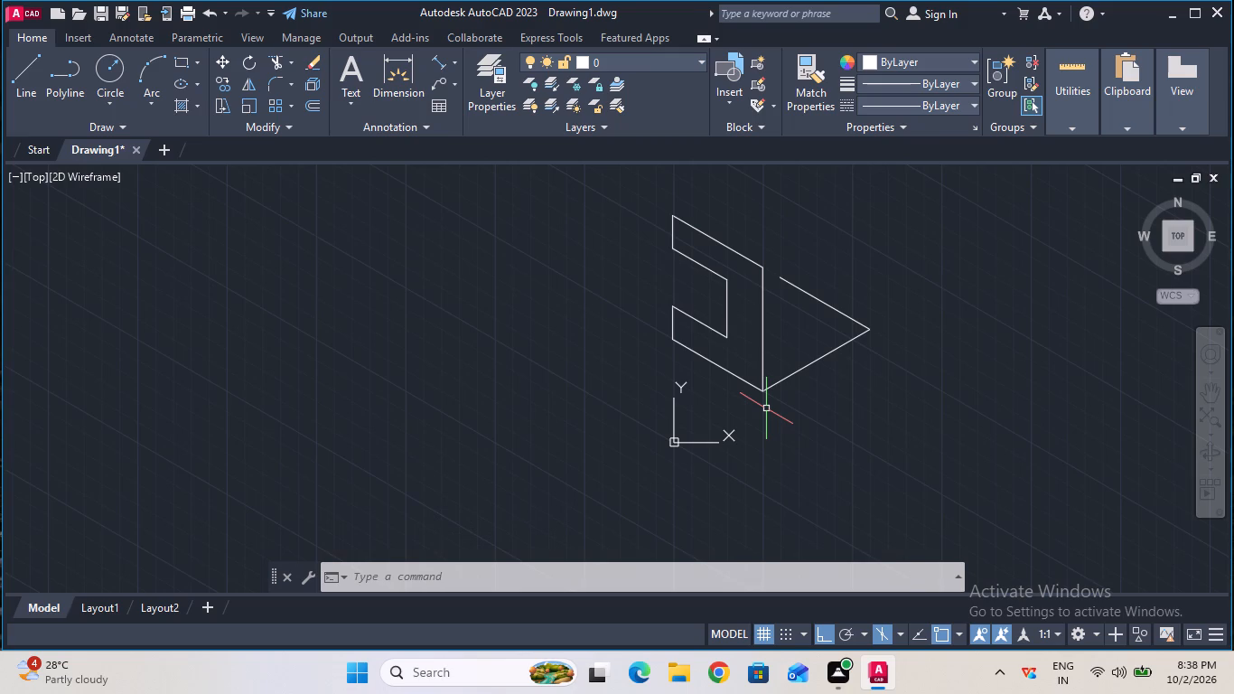
From the top of the front vertical edge, draw a 75 mm line at 30° using the top isoplane.
left_click(484, 228)
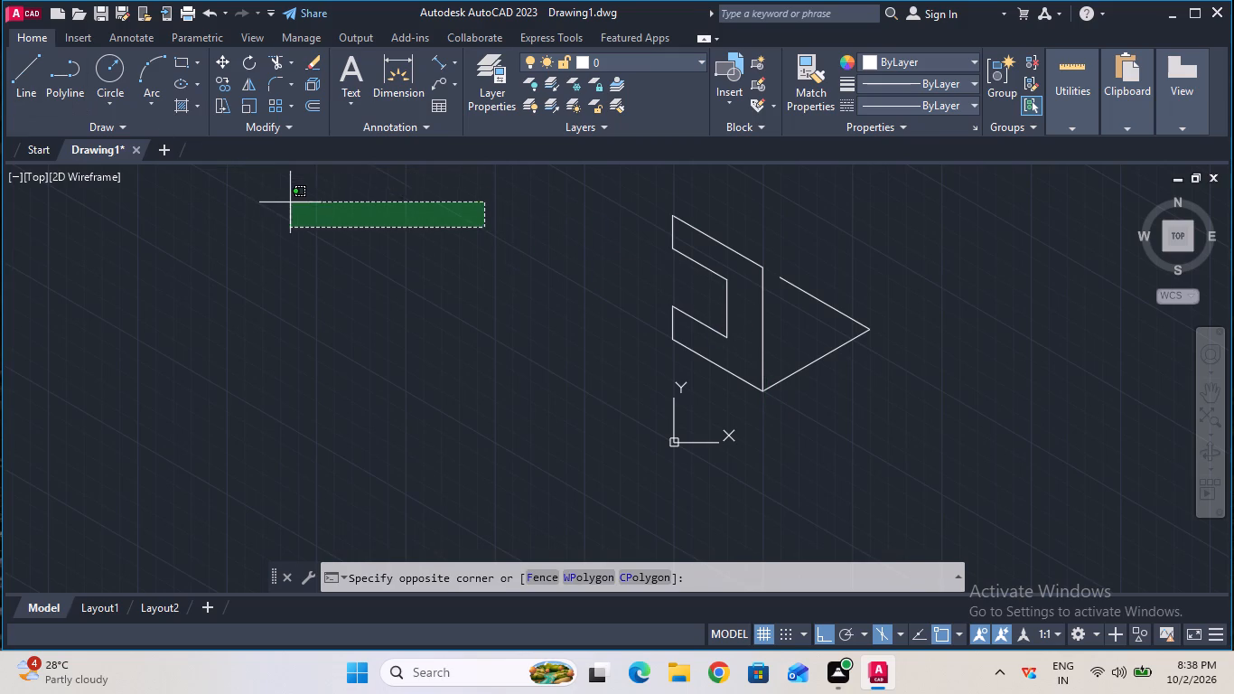
left_click(295, 206)
left_click(33, 67)
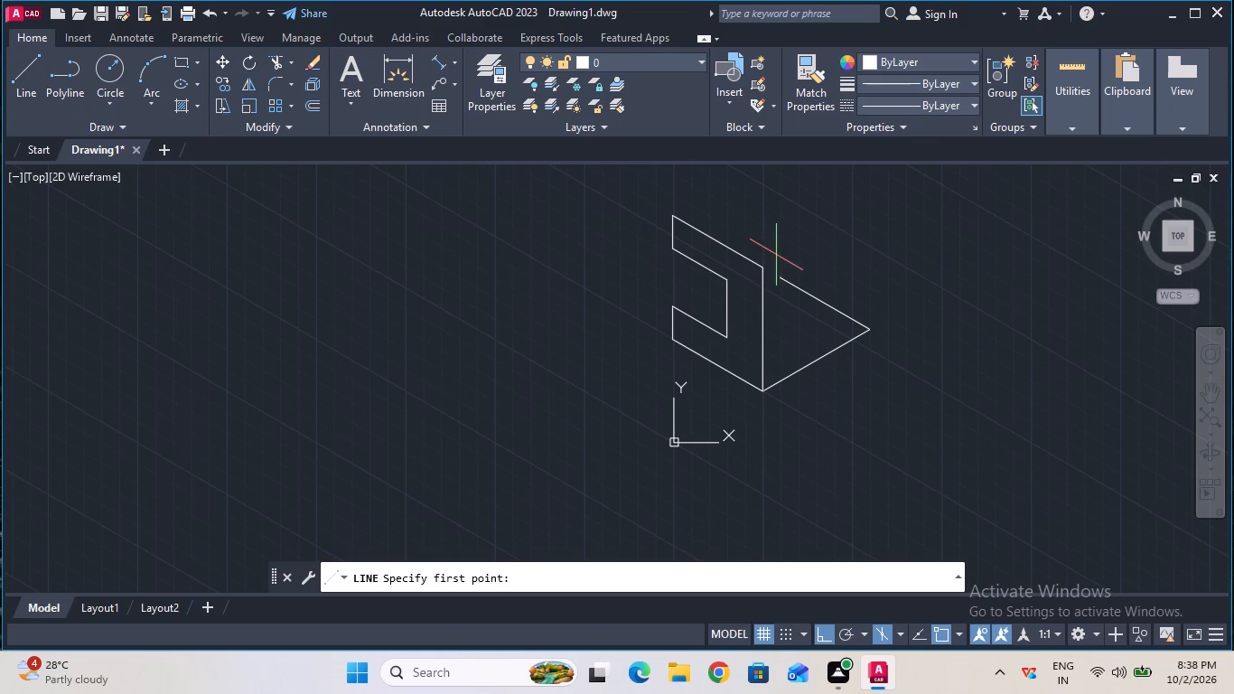
left_click(758, 271)
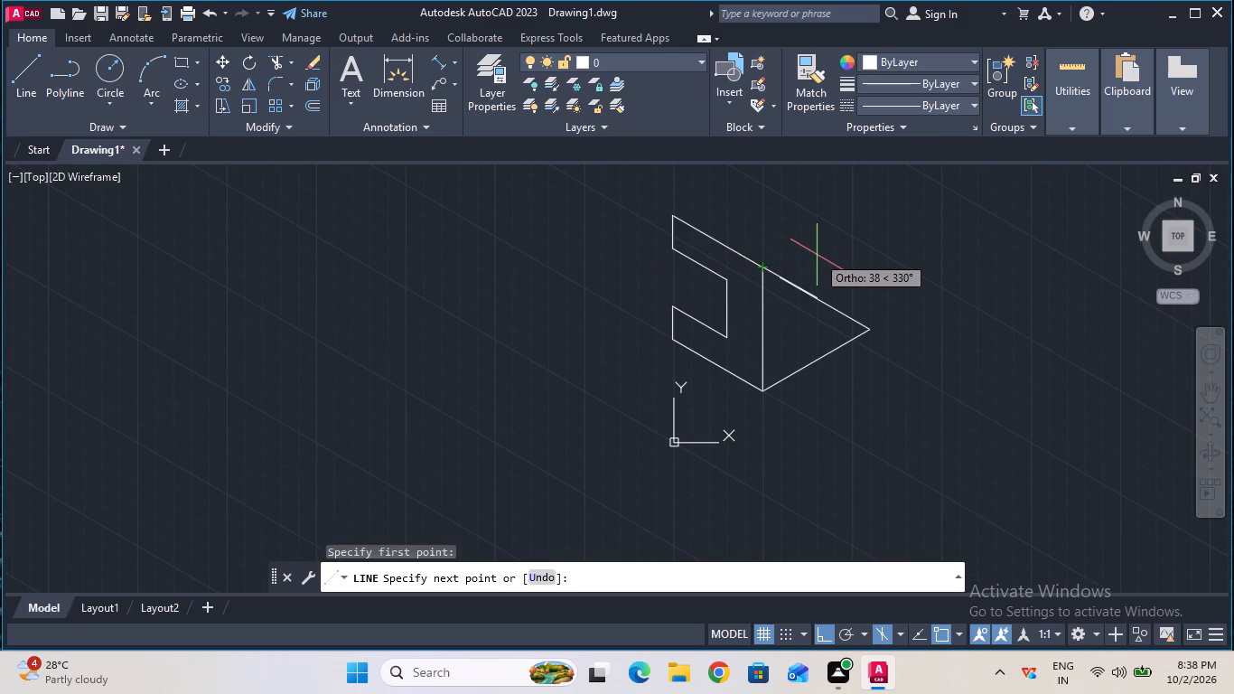
key("F5")
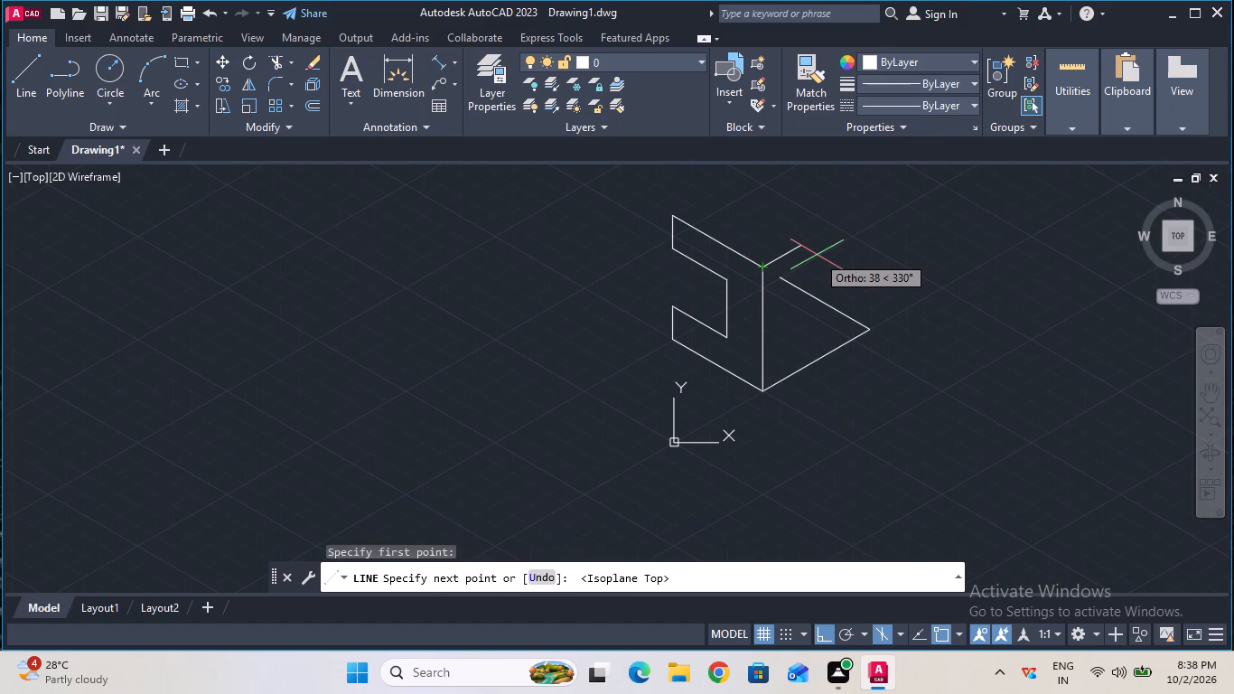
key("7")
key("5")
key("Return")
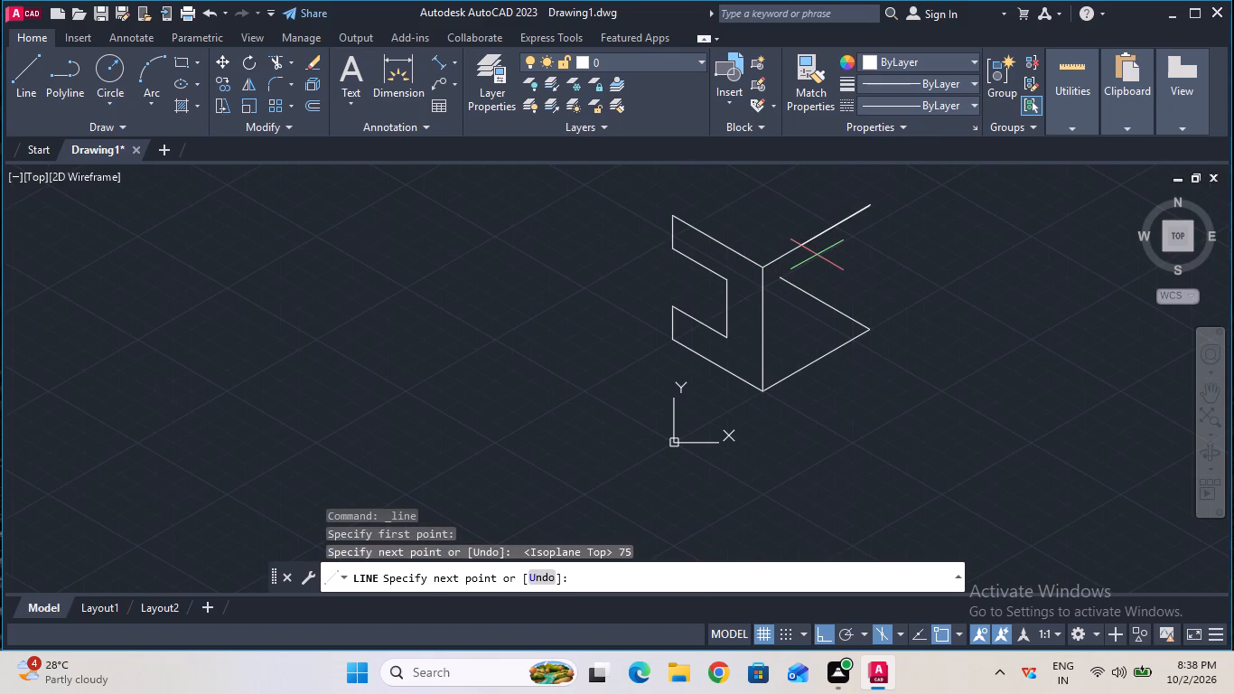
key("Escape")
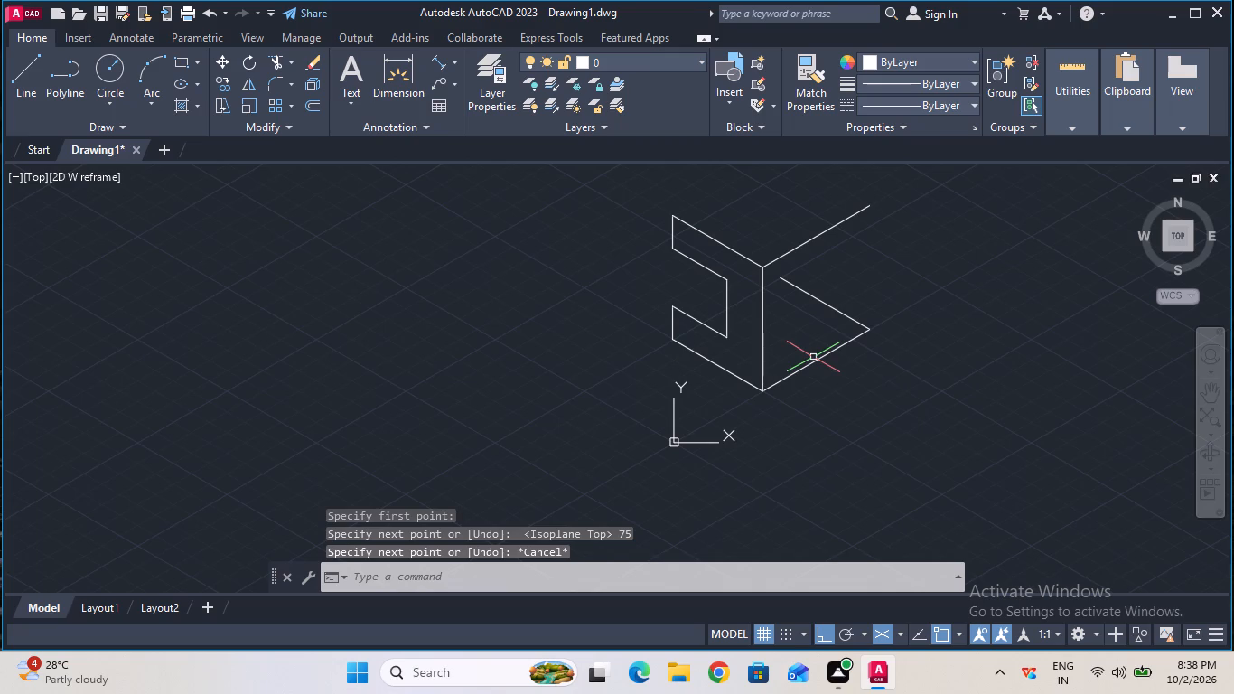
Close the right face with a vertical line from the 75 mm top edge's far end down to the base corner, using the right isoplane.
left_click(22, 98)
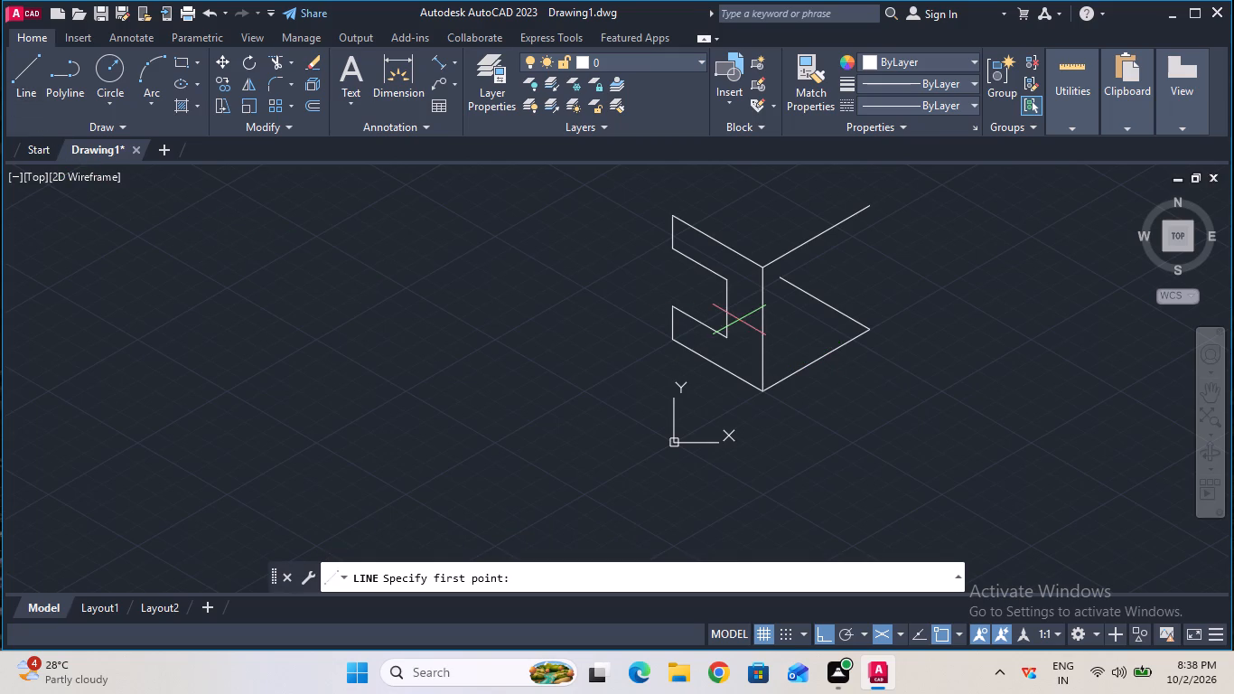
left_click(870, 206)
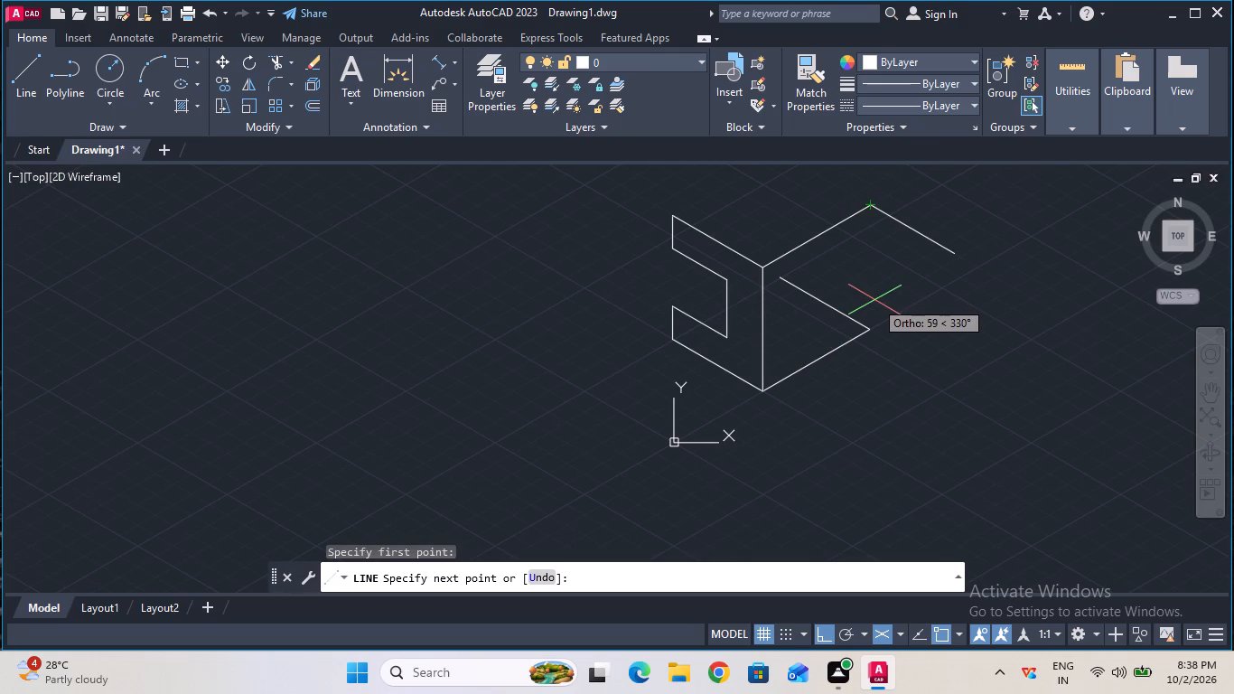
key("F5")
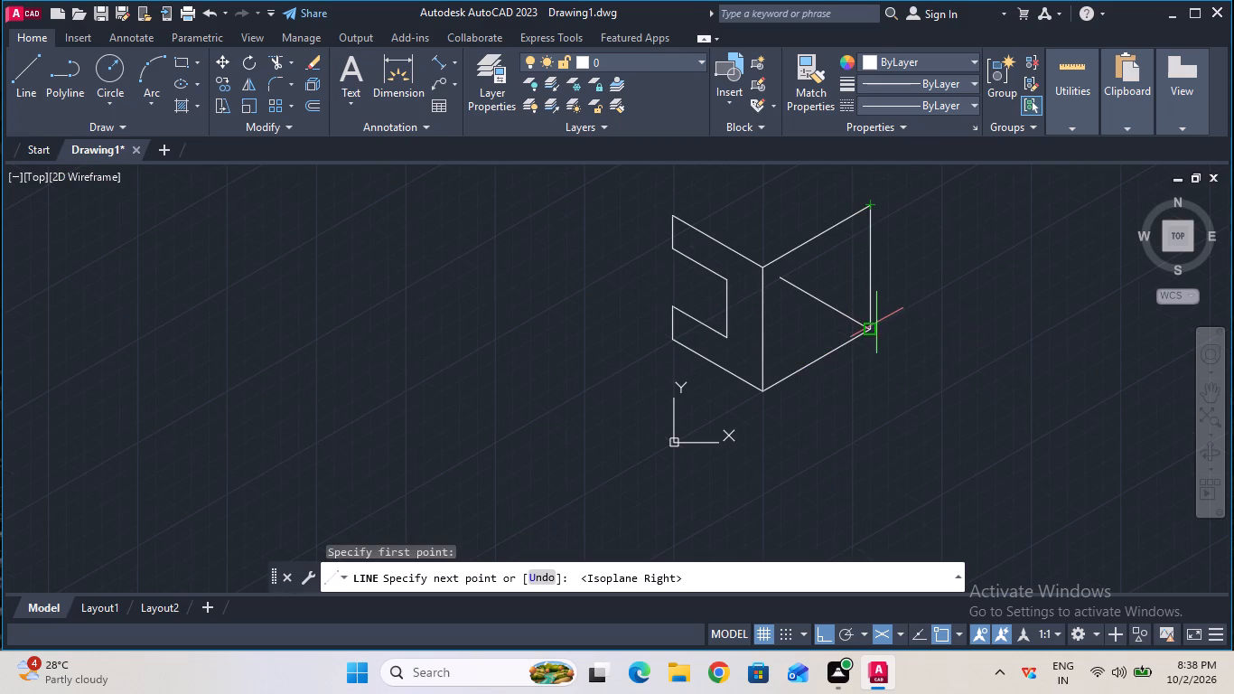
left_click(868, 329)
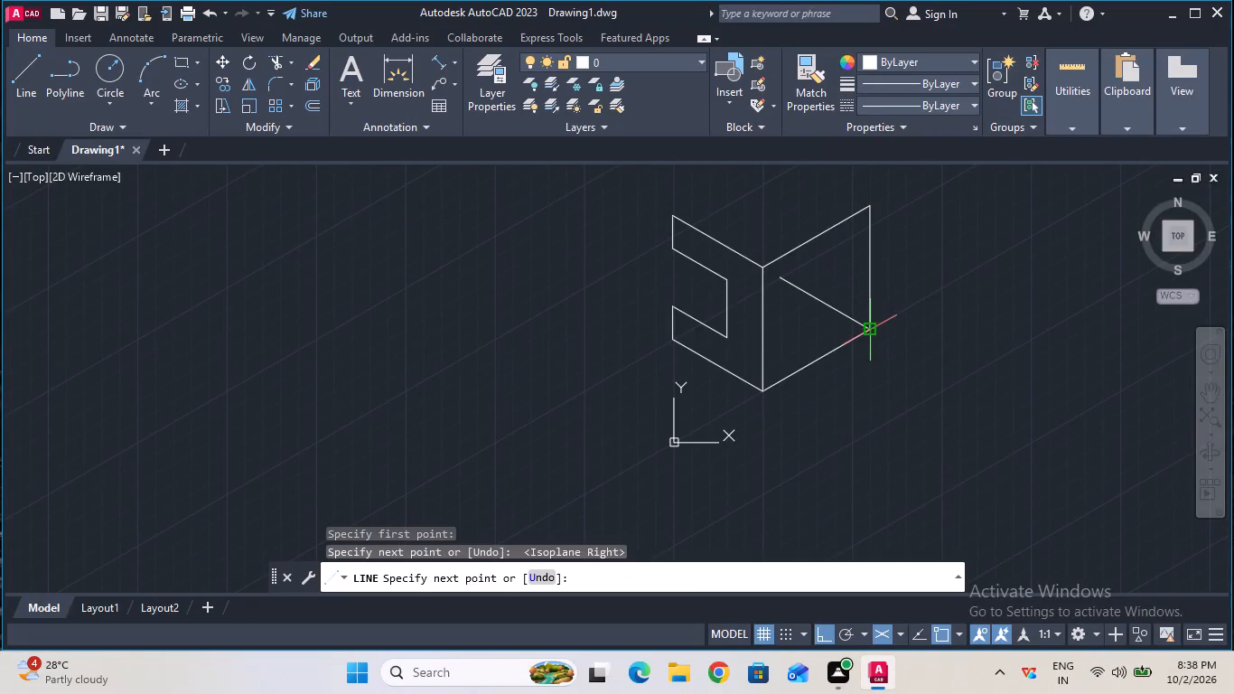
key("Escape")
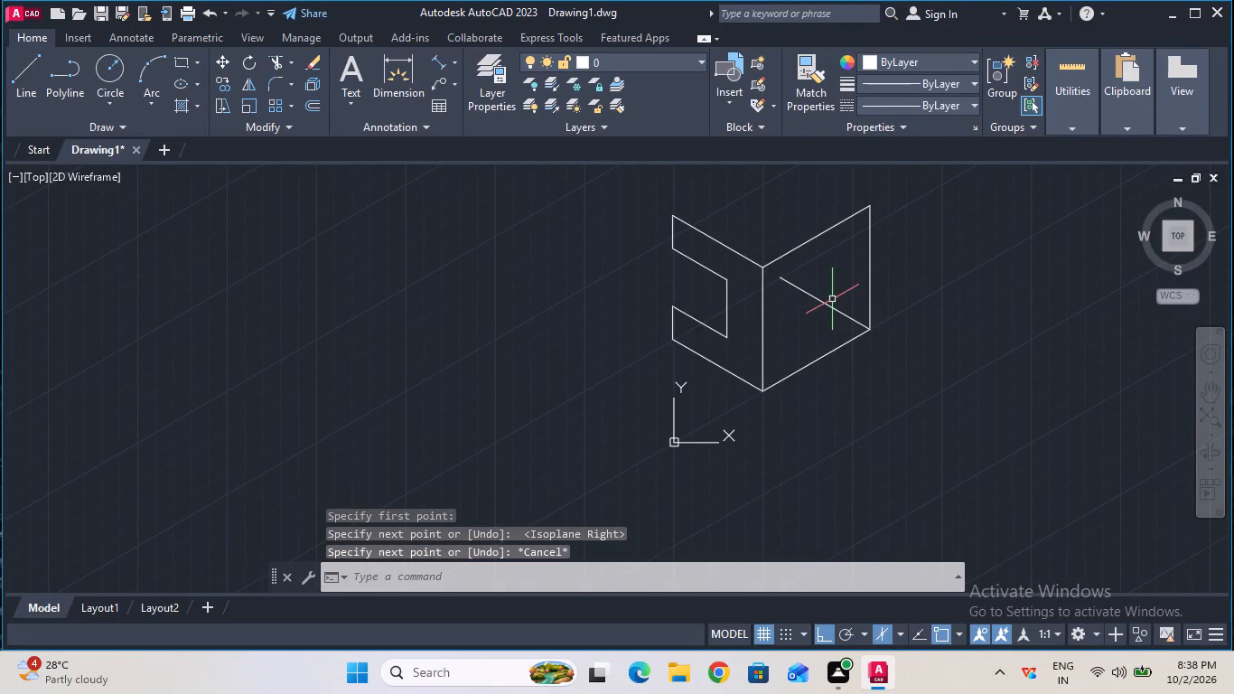
Delete the 63 mm base line that crosses the right face.
left_click(827, 302)
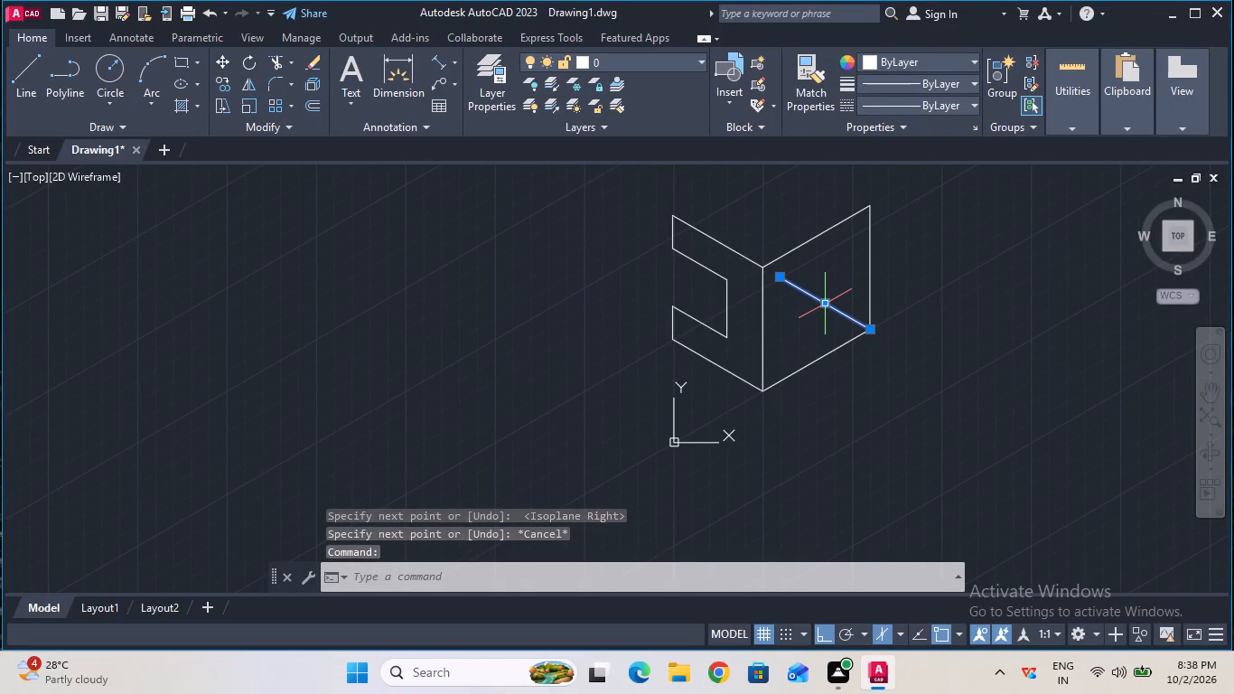
key("Delete")
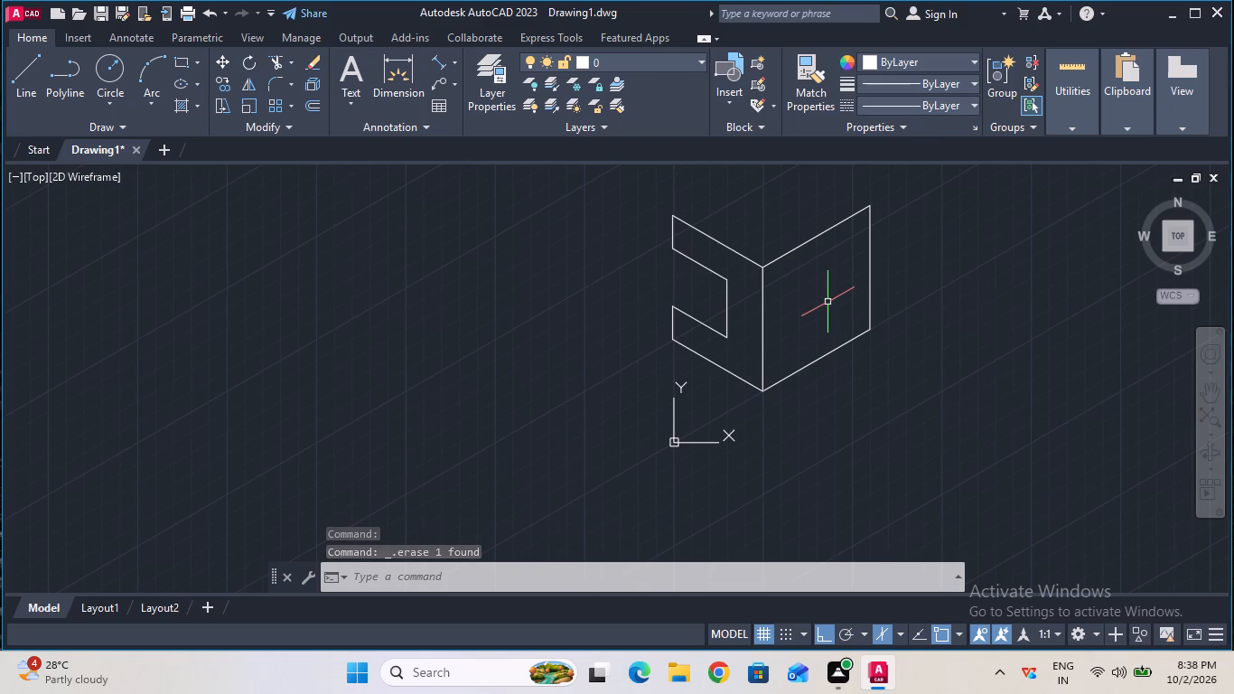
From the right face's upper far corner, draw a 63 mm line at 150° using the left isoplane.
left_click(1201, 399)
left_click_drag(950, 335, 994, 410)
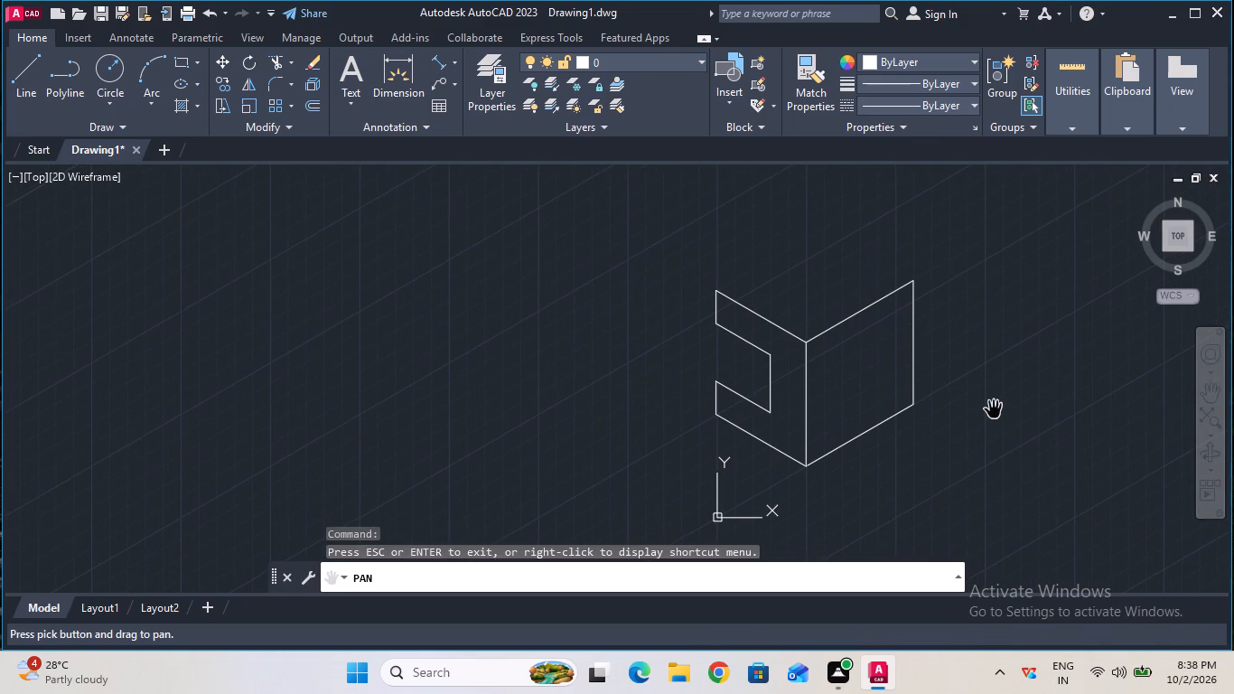
key("Escape")
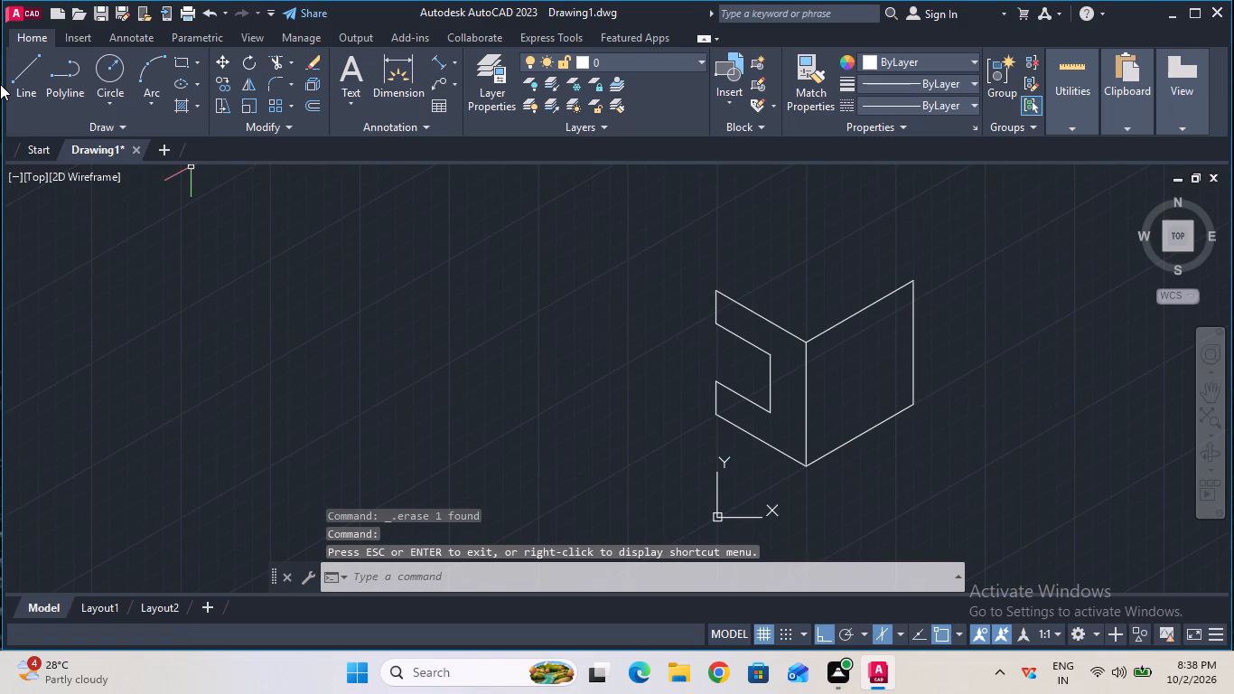
left_click(20, 86)
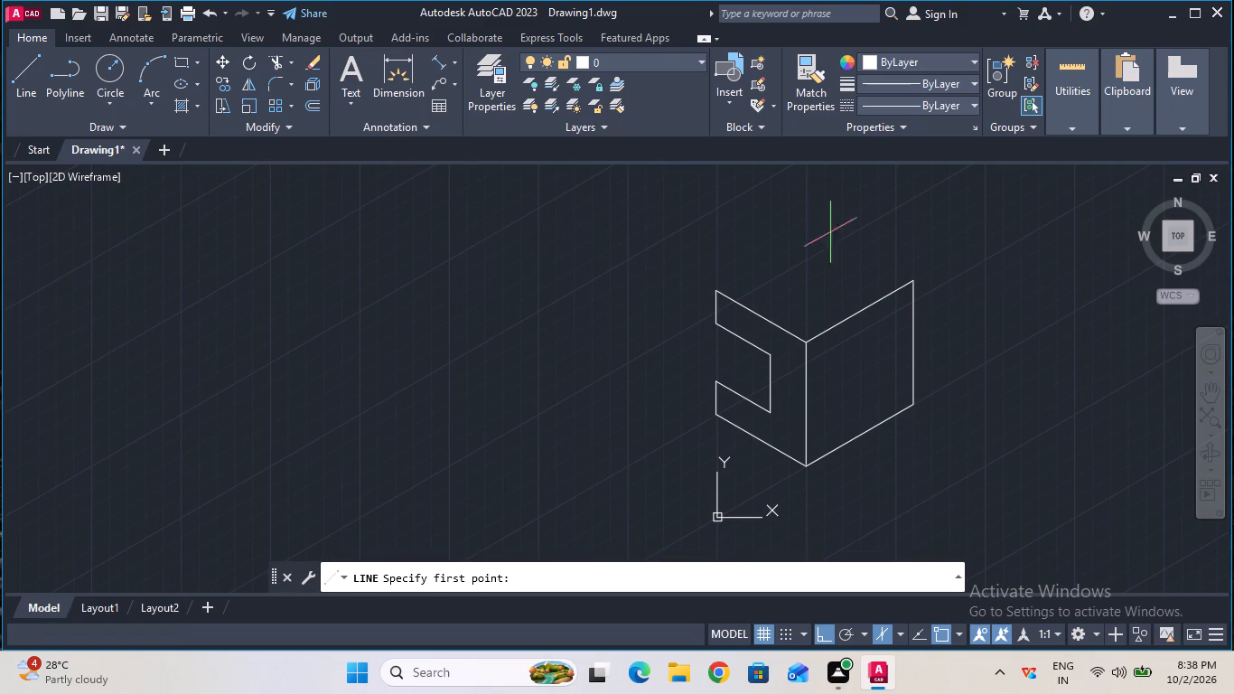
left_click(910, 283)
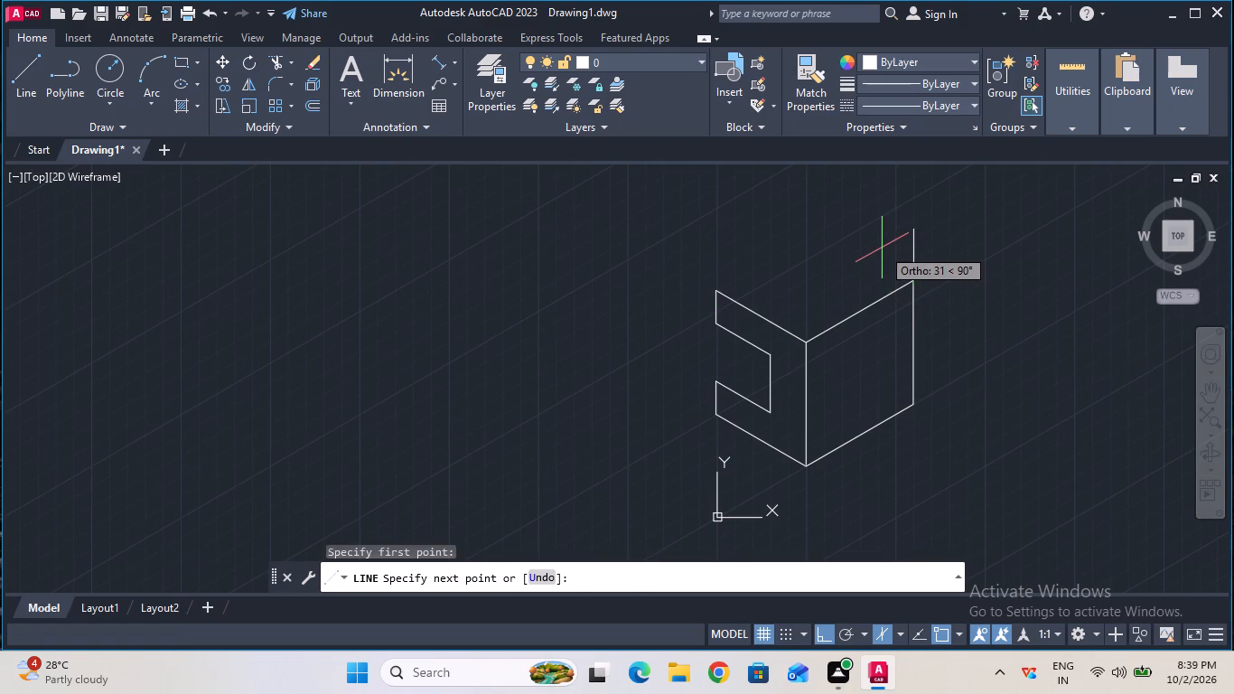
key("F5")
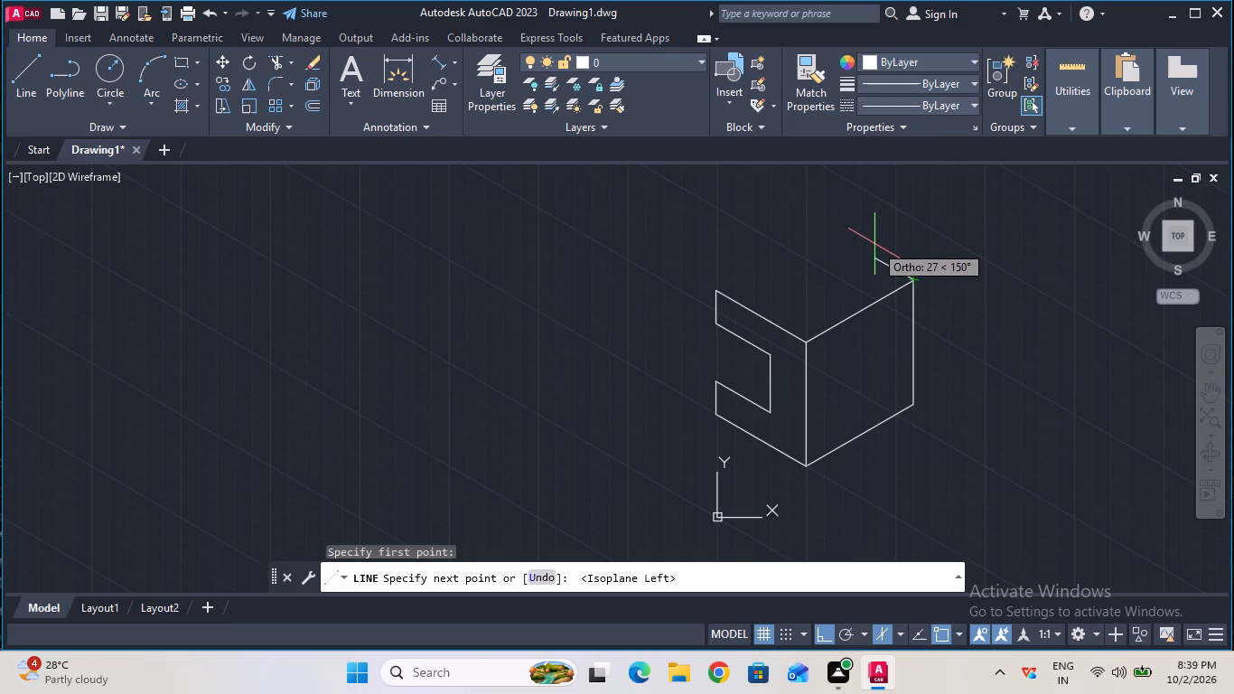
type("63")
key("Return")
key("Escape")
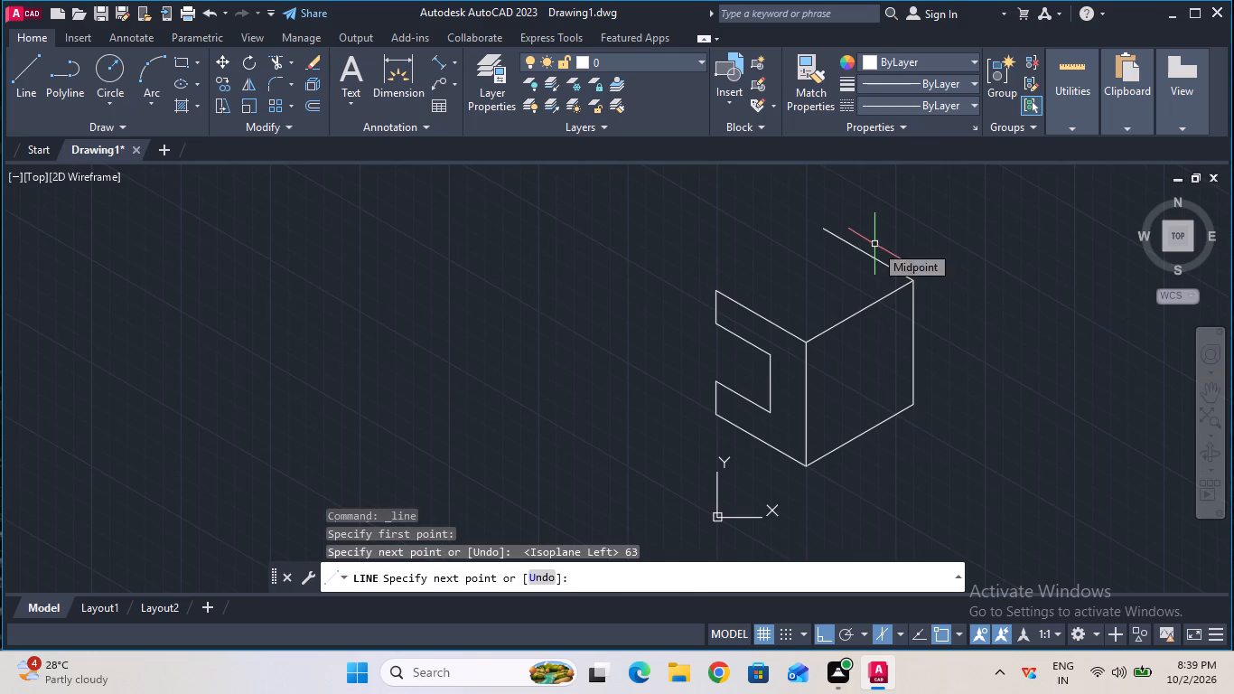
Close the top face with a line from the left face's upper outer corner to the free end of the 63 mm line, using the top isoplane.
left_click(14, 89)
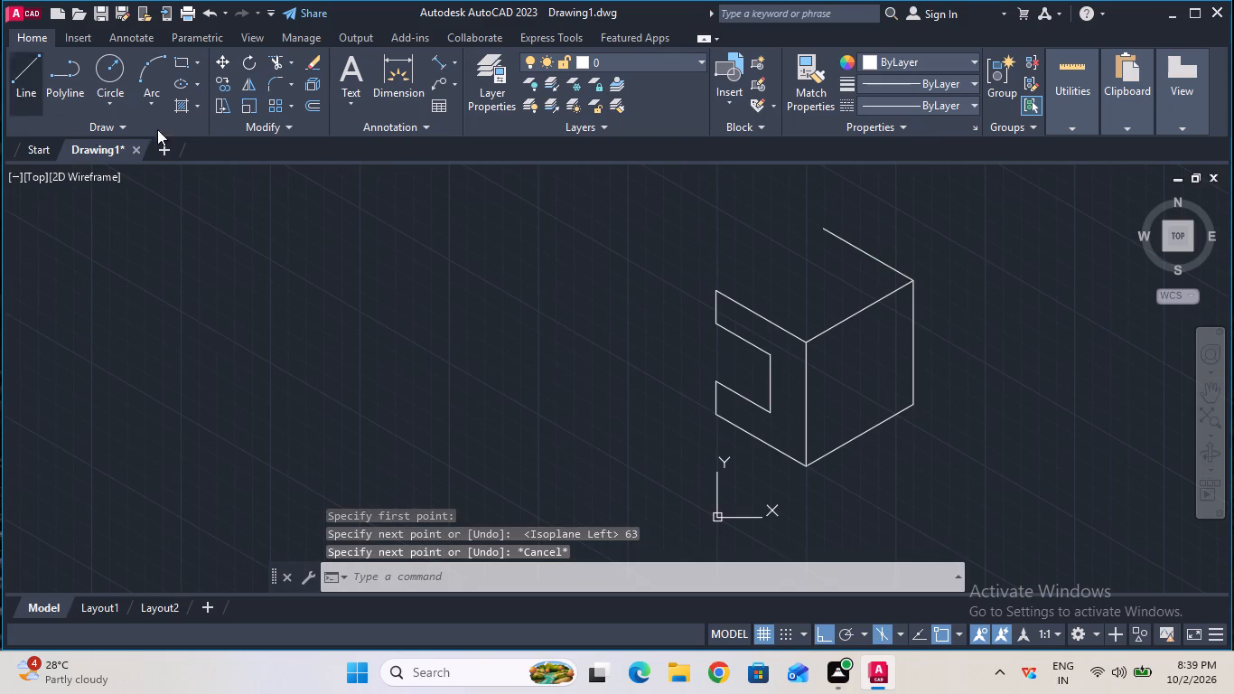
left_click(712, 288)
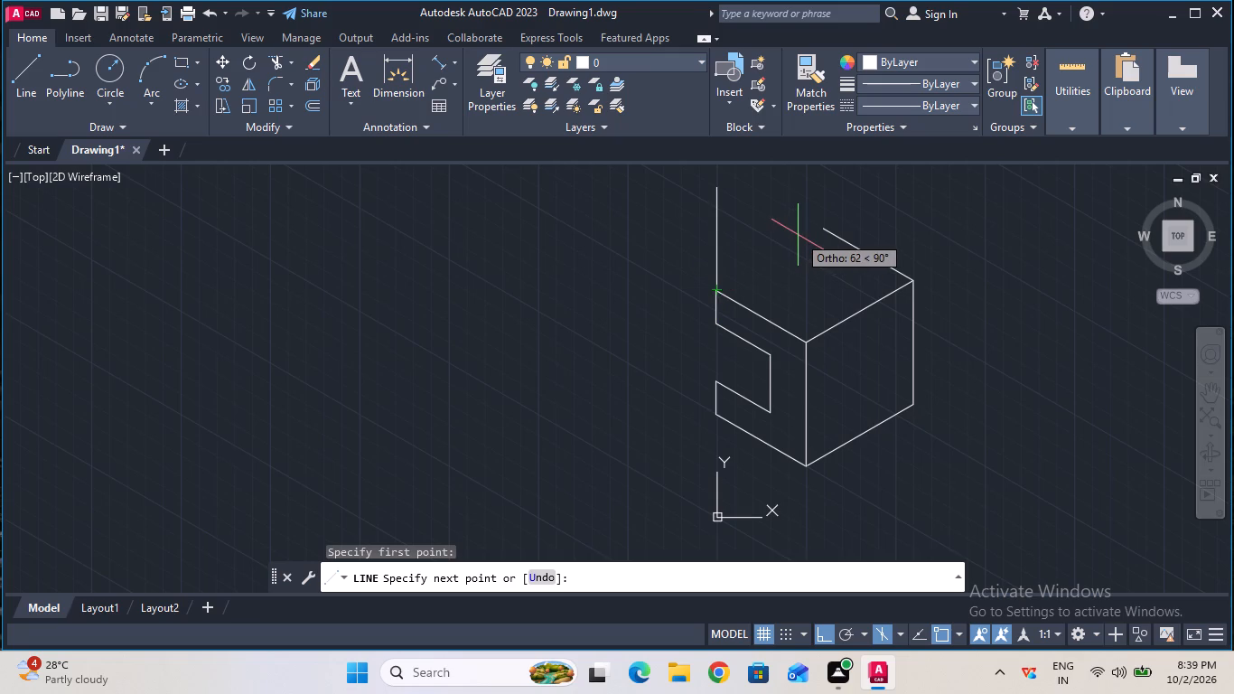
key("F5")
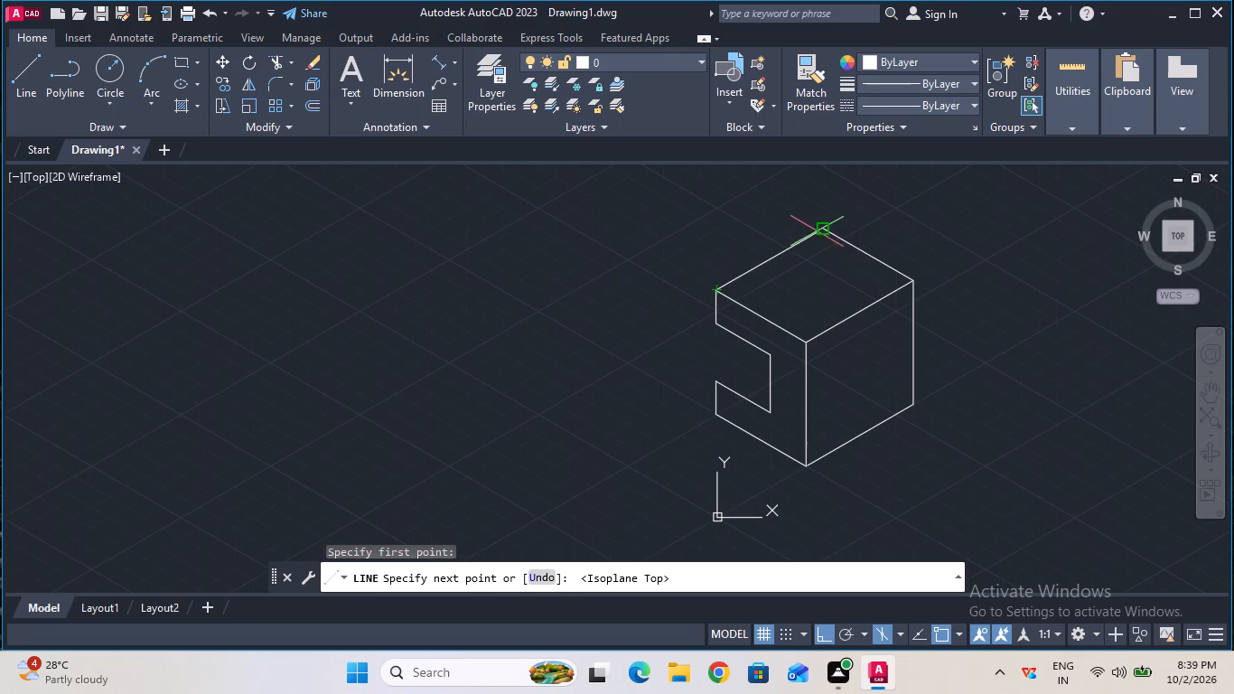
left_click(818, 230)
key("Escape")
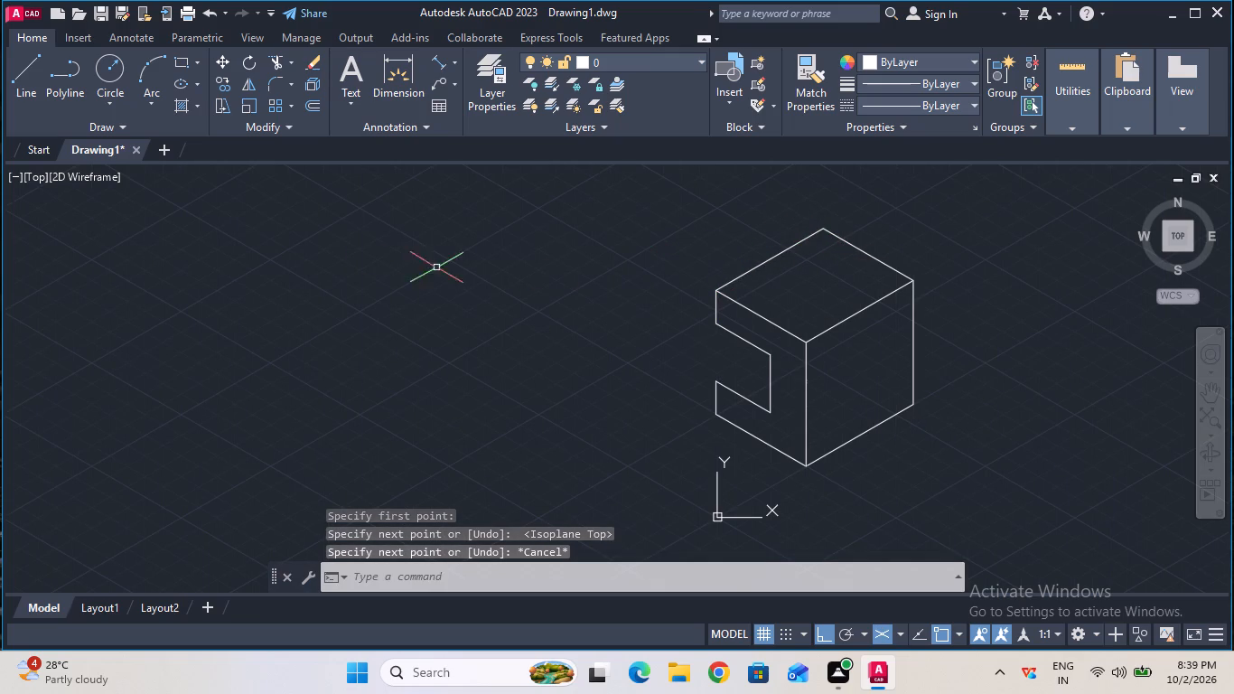
Draw a 26 mm line at 30° from the outer end of the notch's lower edge, using the top isoplane.
left_click(35, 102)
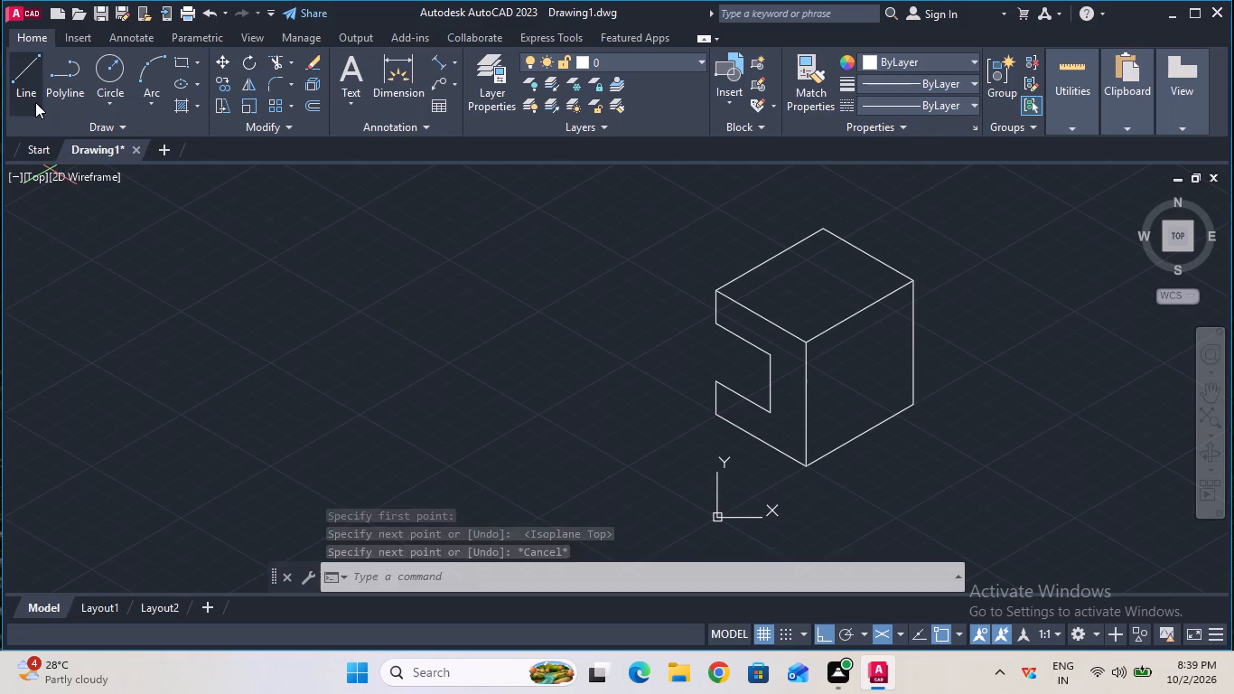
left_click(717, 383)
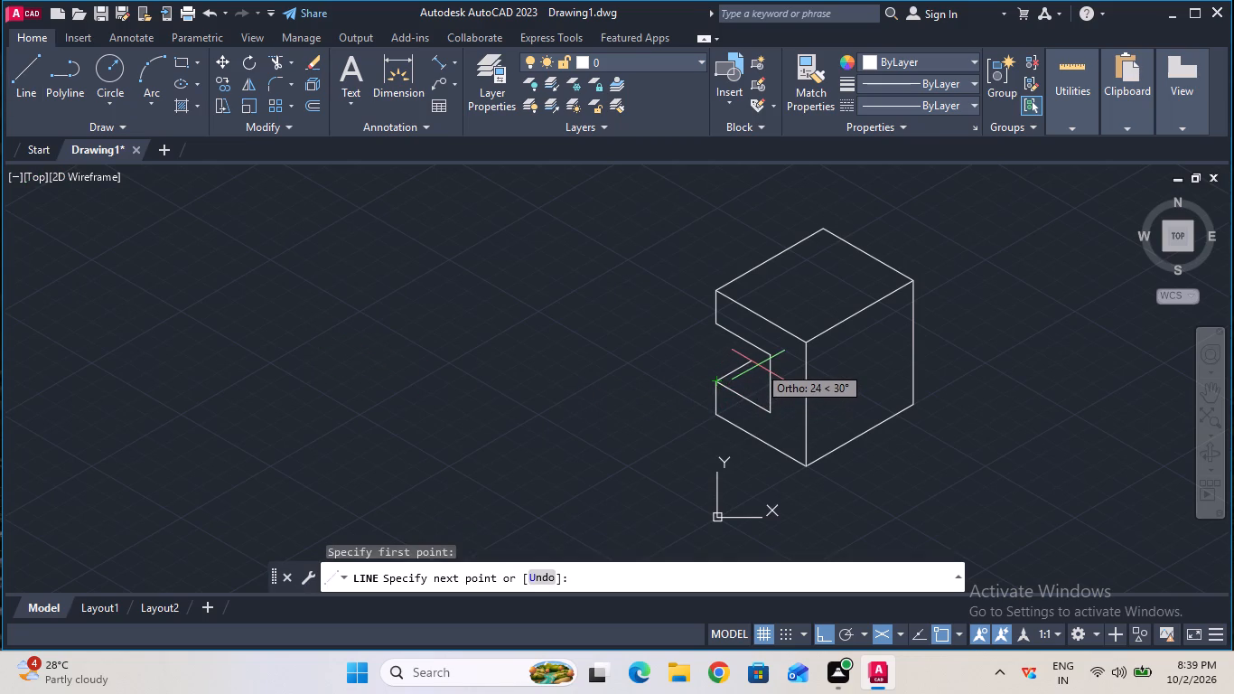
type("26")
key("Return")
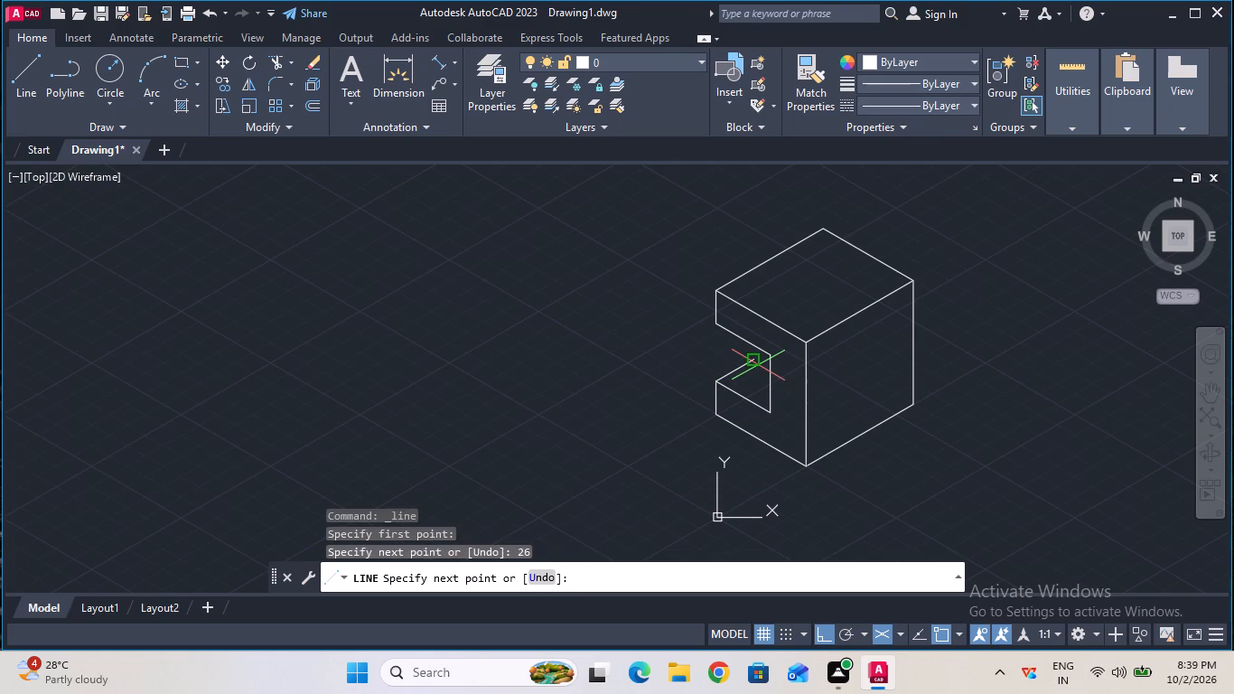
key("Escape")
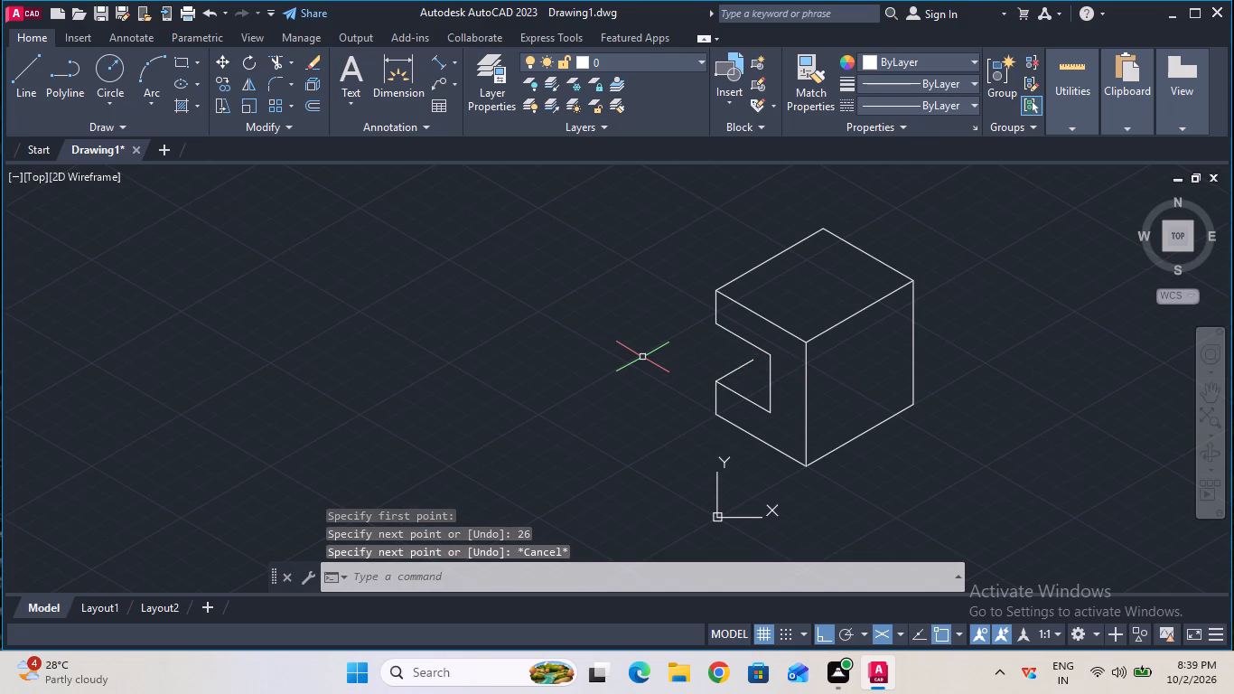
Extend the 26 mm line inside the notch until it meets the notch's upper edge.
left_click(292, 64)
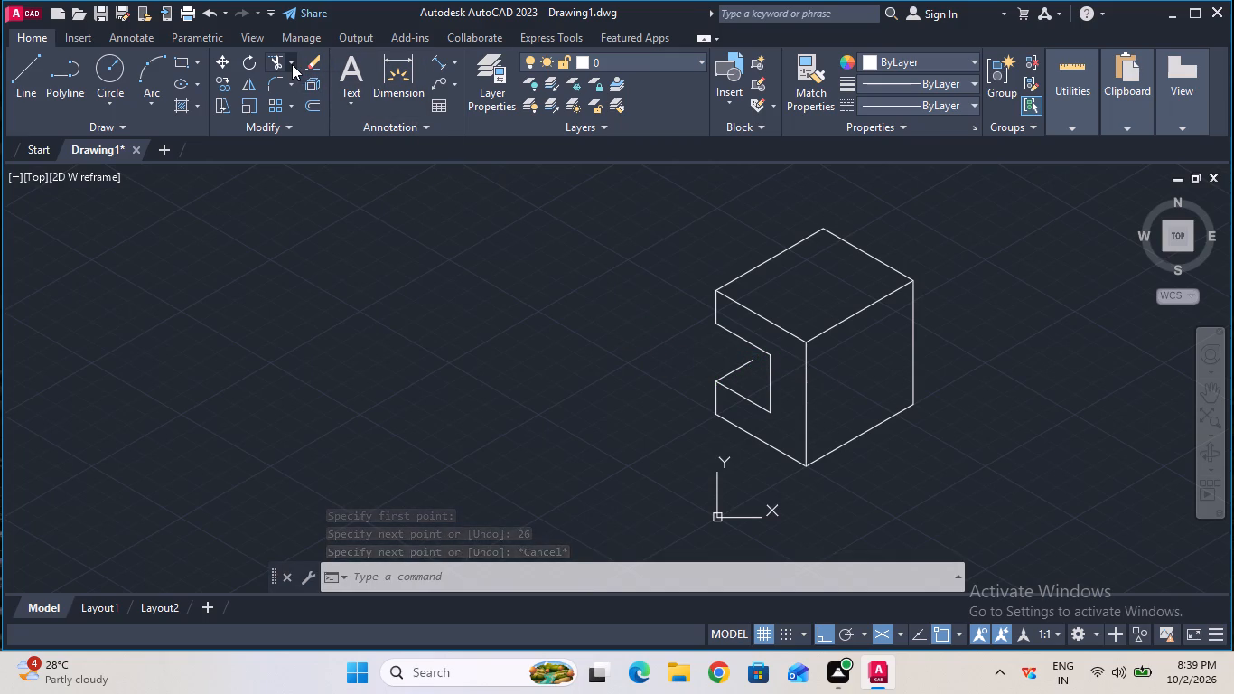
left_click(314, 117)
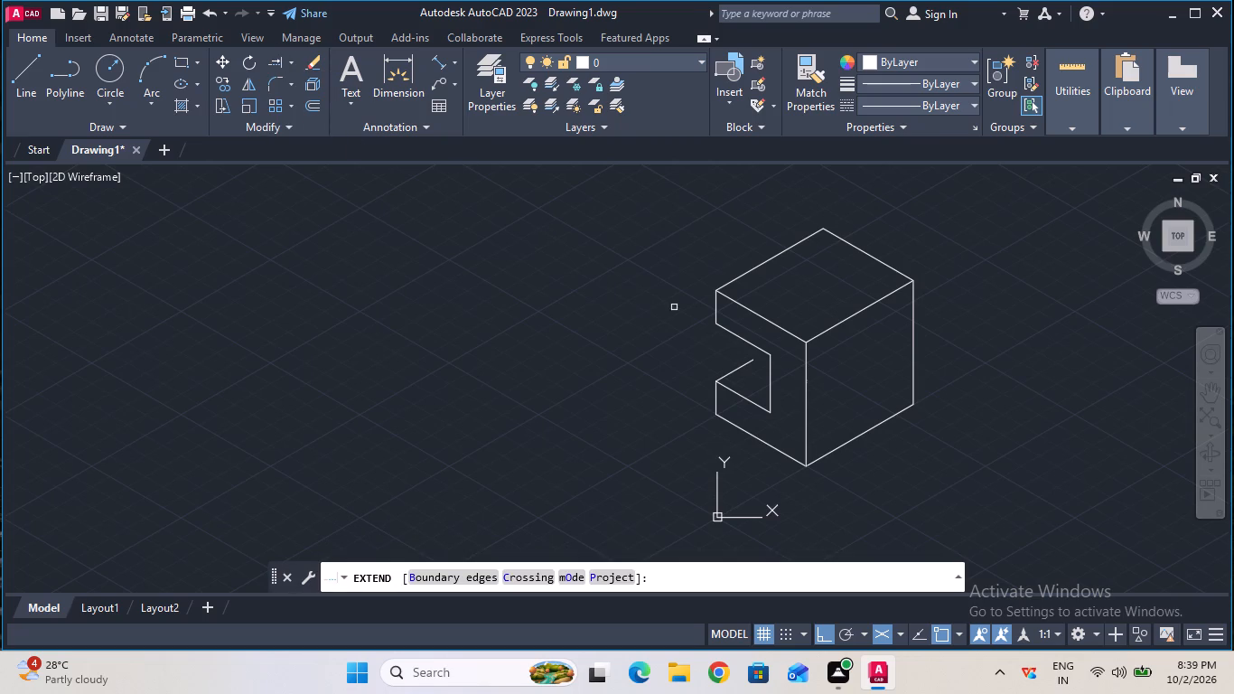
left_click(743, 364)
key("Escape")
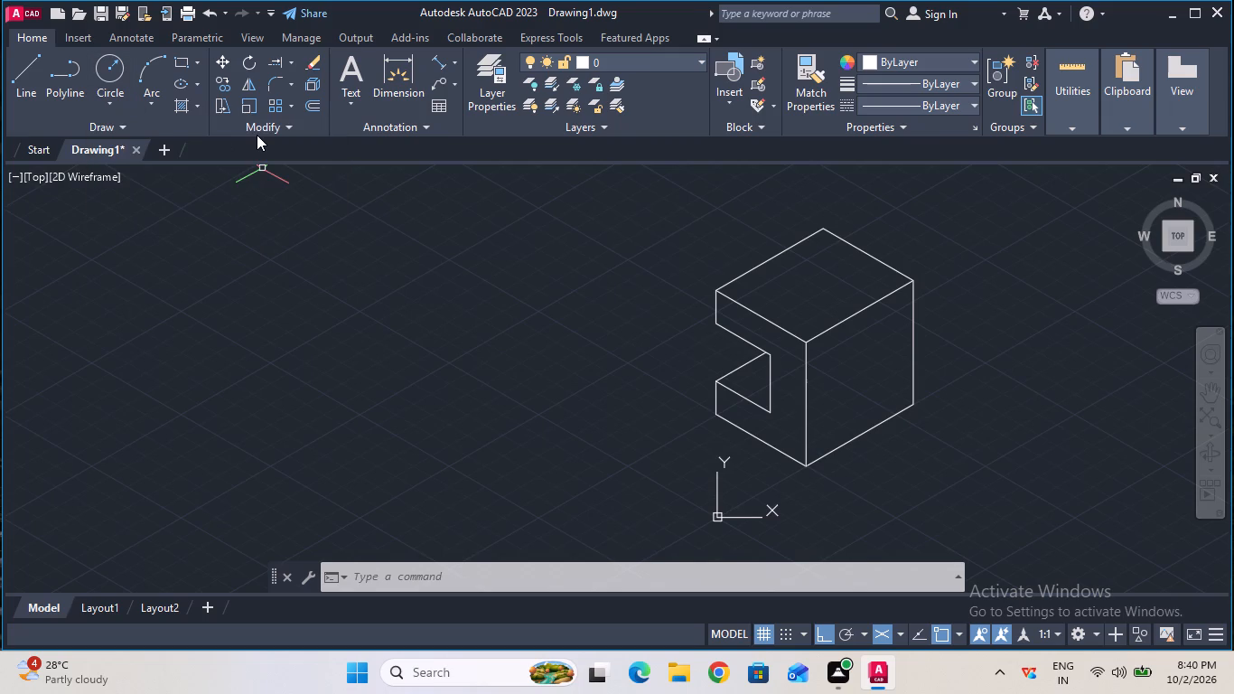
Draw an 8 mm line from the block's front bottom corner along the right face's base edge.
left_click(39, 95)
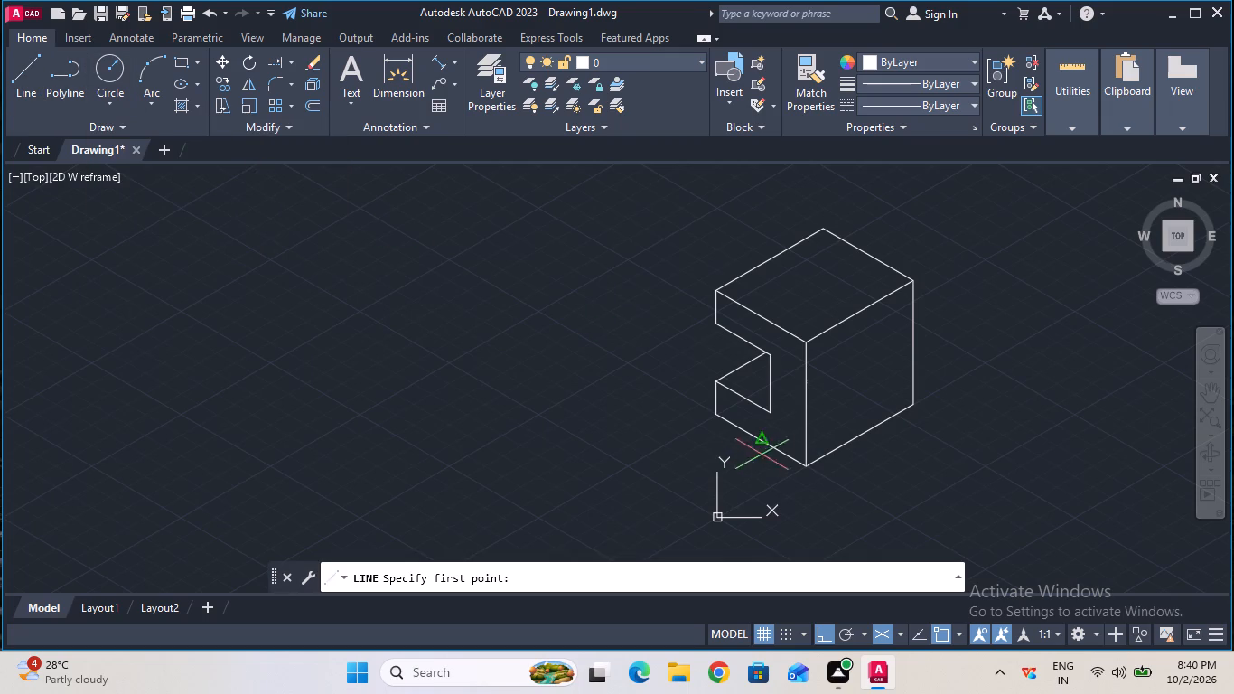
left_click(808, 467)
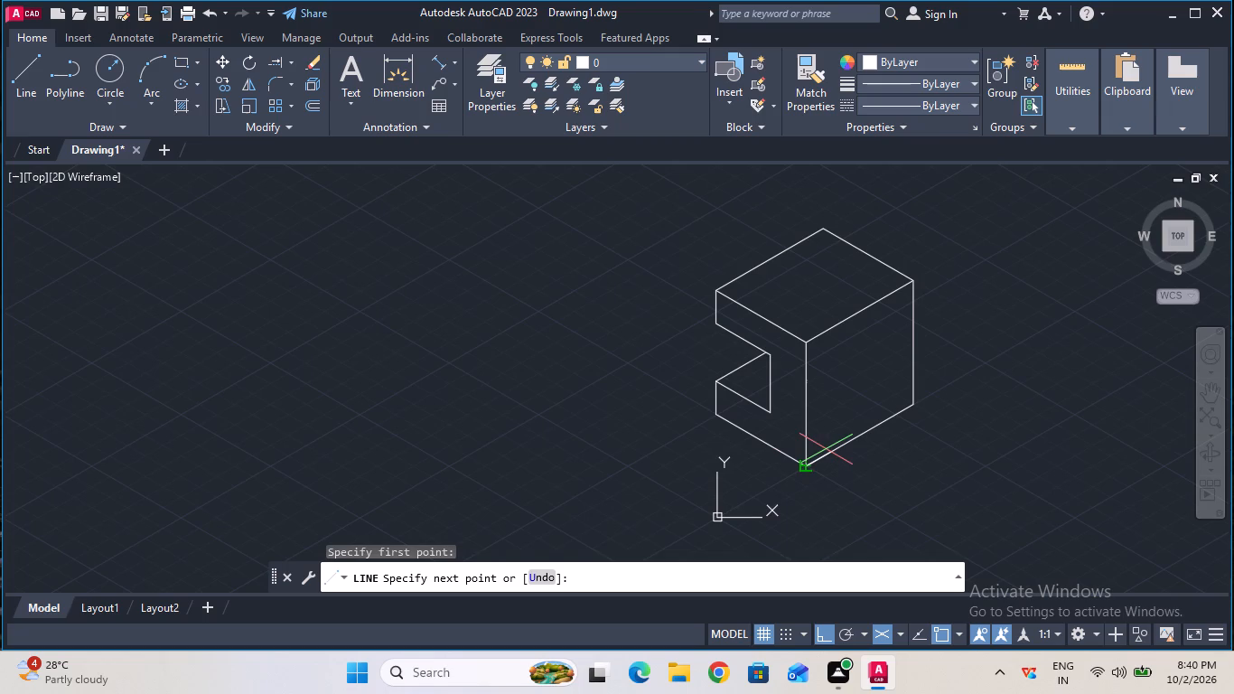
key("8")
key("Return")
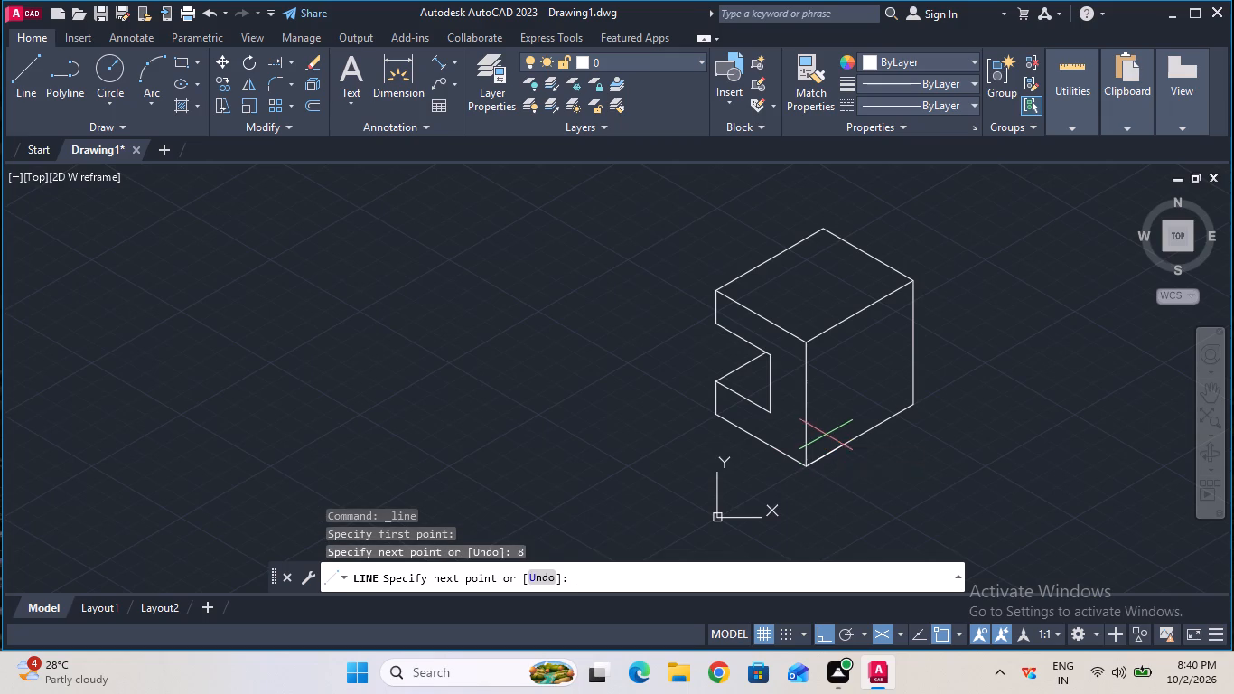
key("Escape")
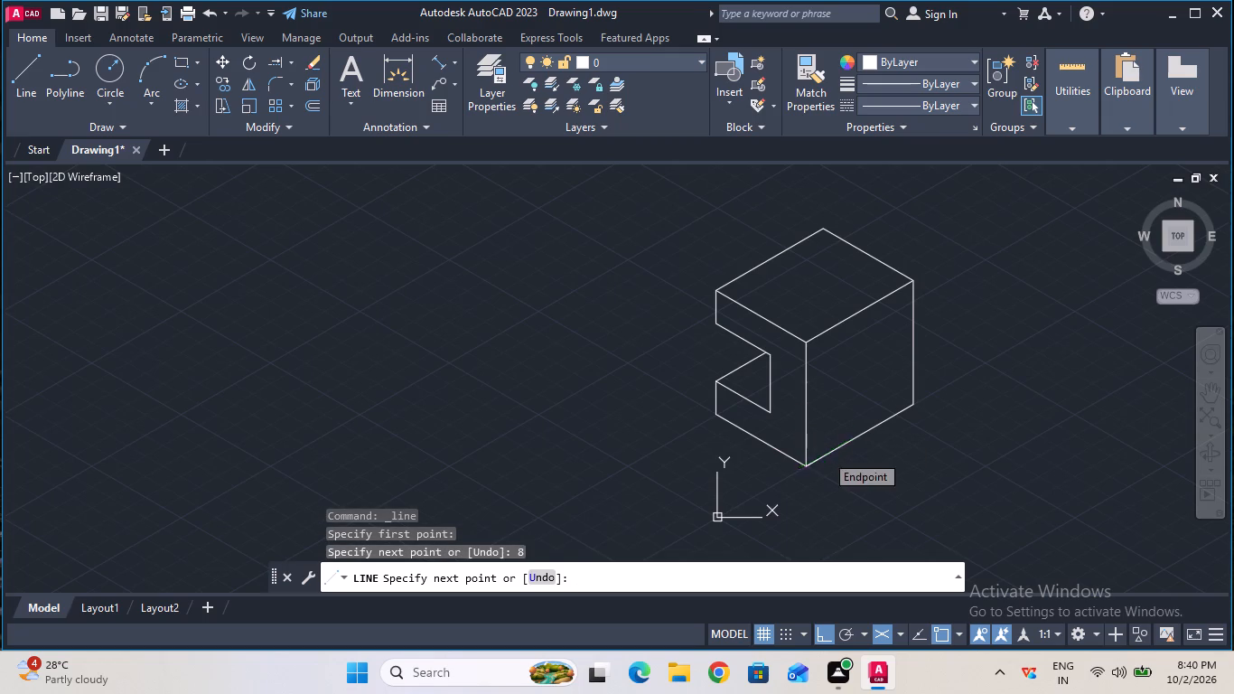
Switch to the right isoplane for drawing up from the far end of the 8 mm line.
scroll(823, 442, "up", 1, "ctrl")
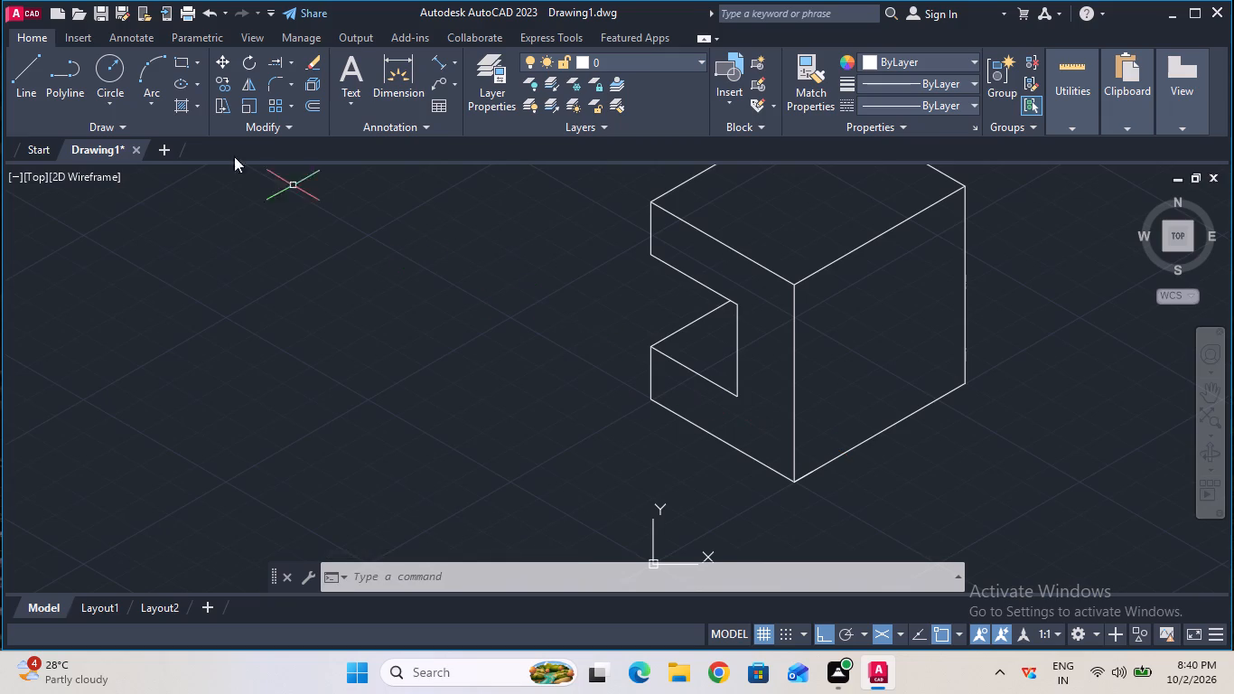
left_click(32, 96)
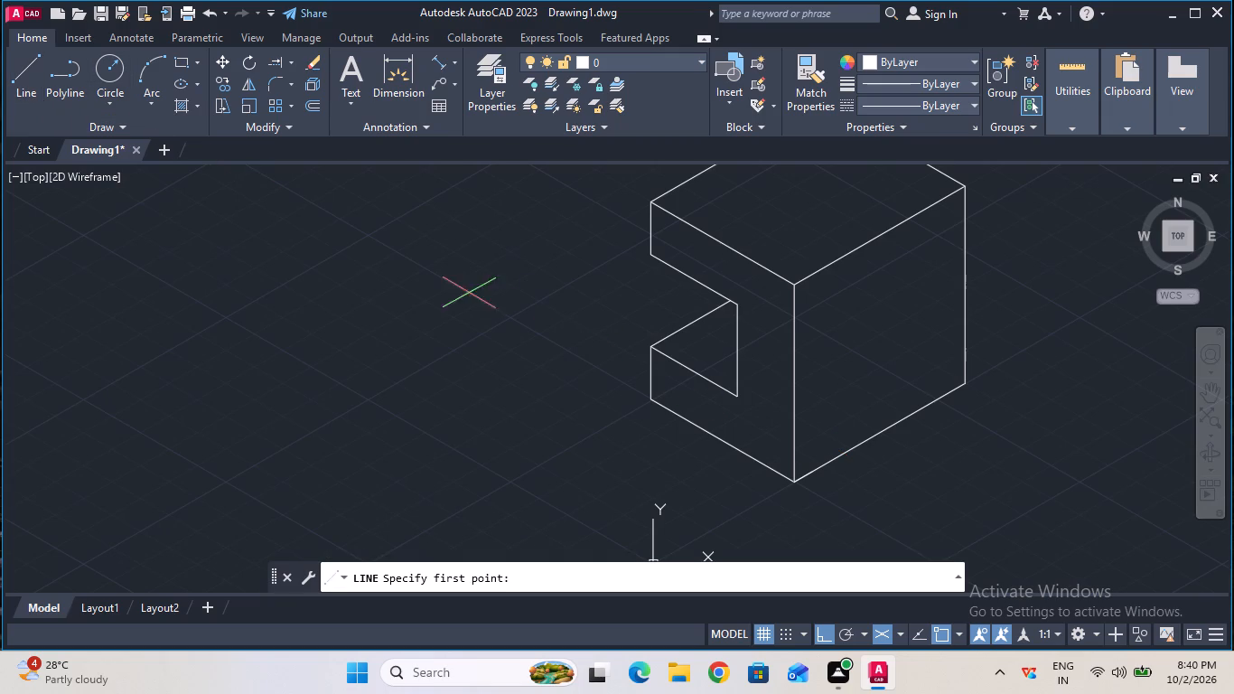
left_click(809, 474)
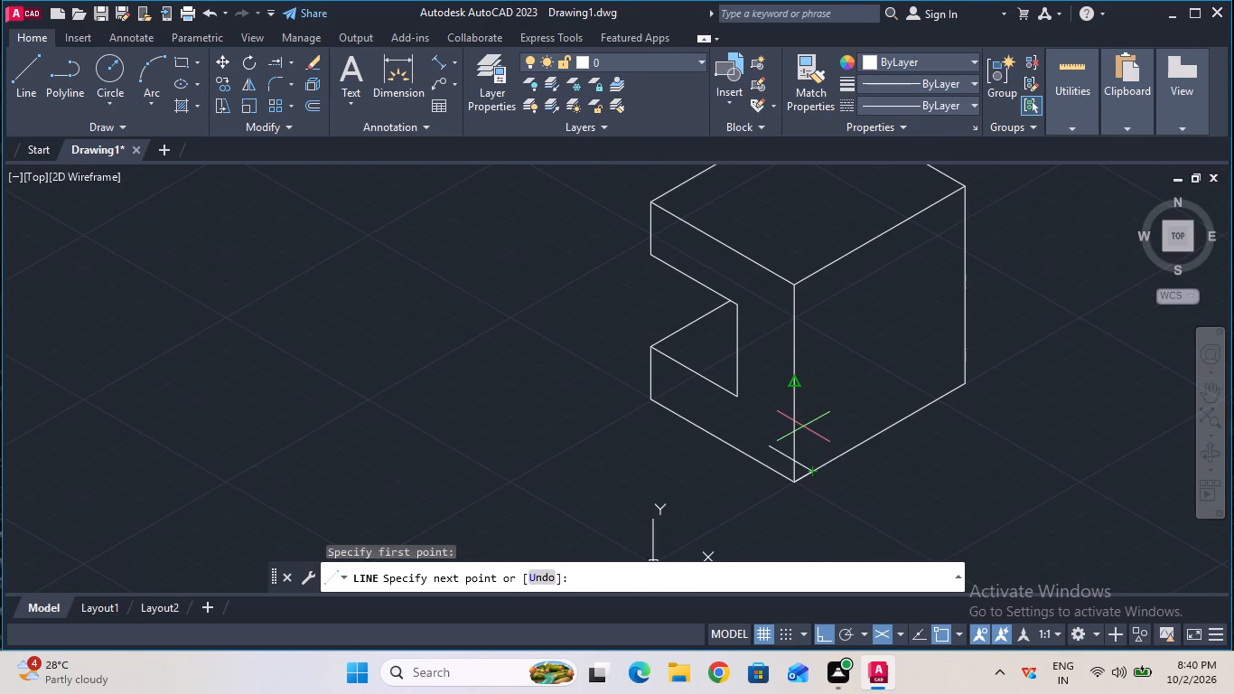
key("F5")
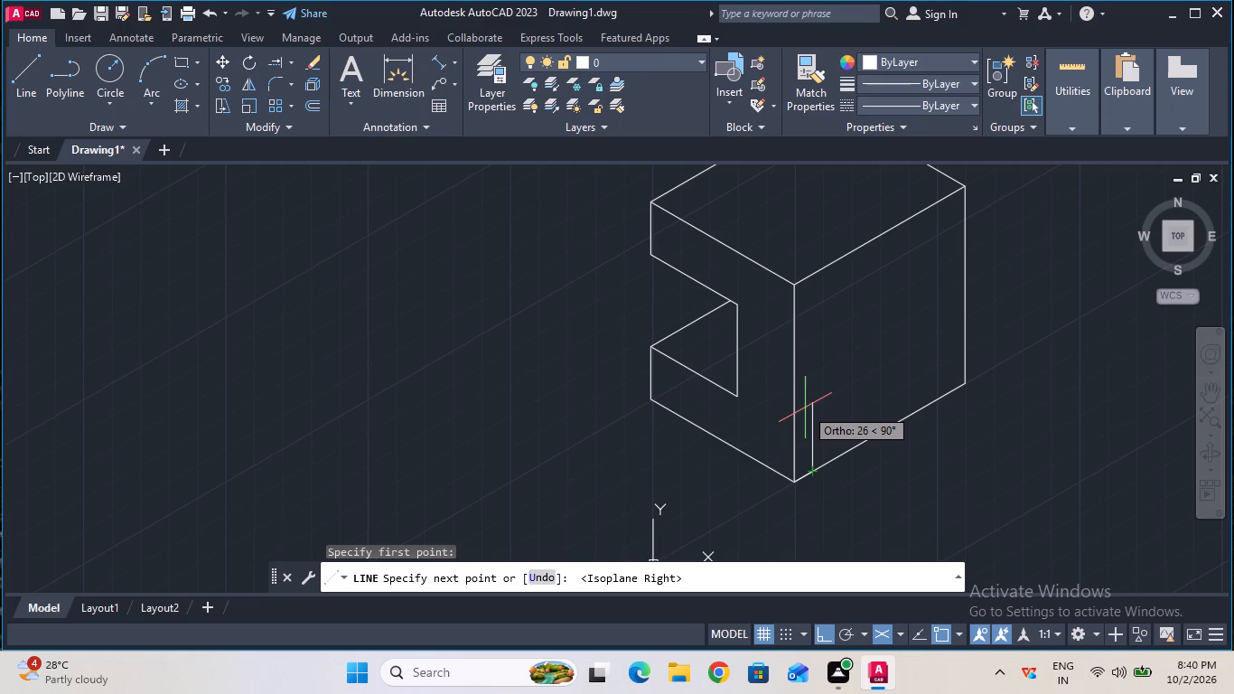
key("Escape")
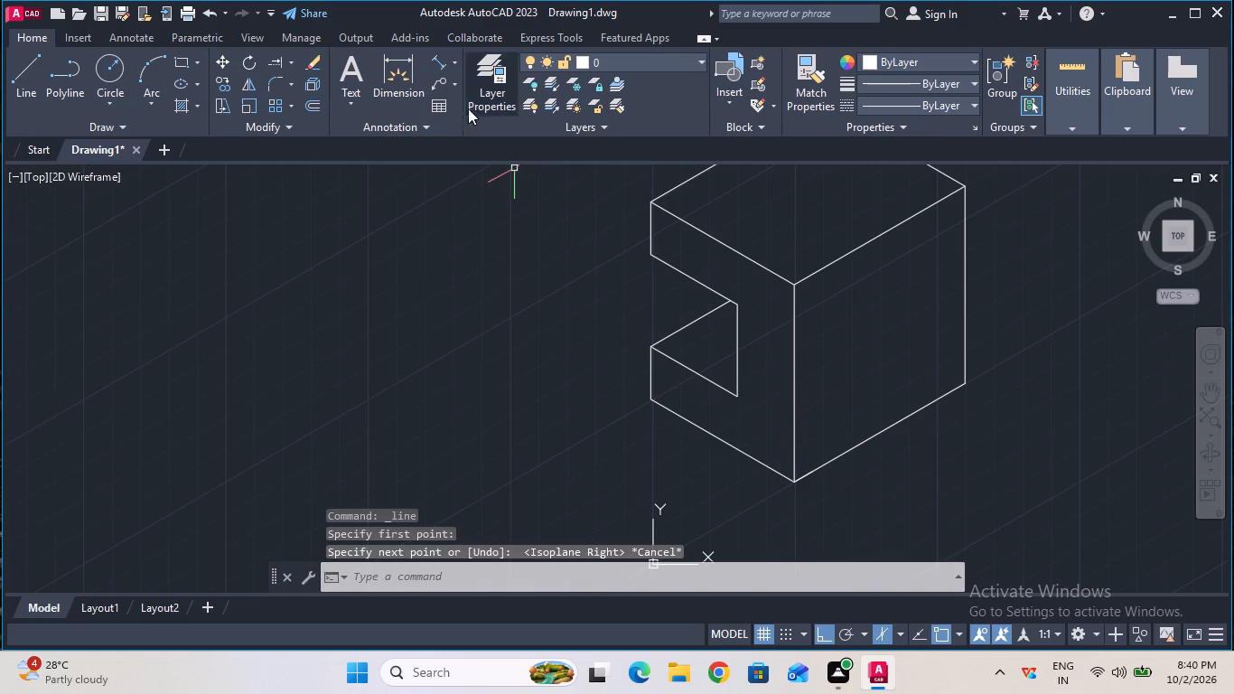
Measure the block's front vertical edge with a trial aligned dimension.
left_click(443, 70)
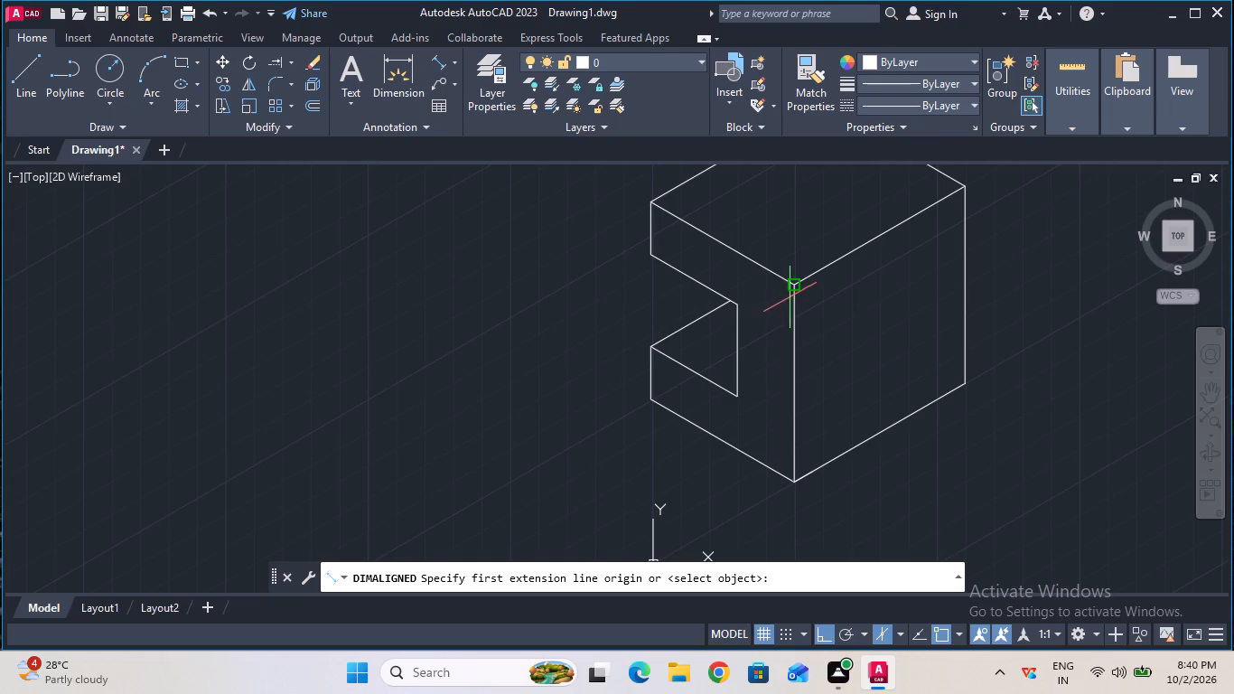
left_click(792, 286)
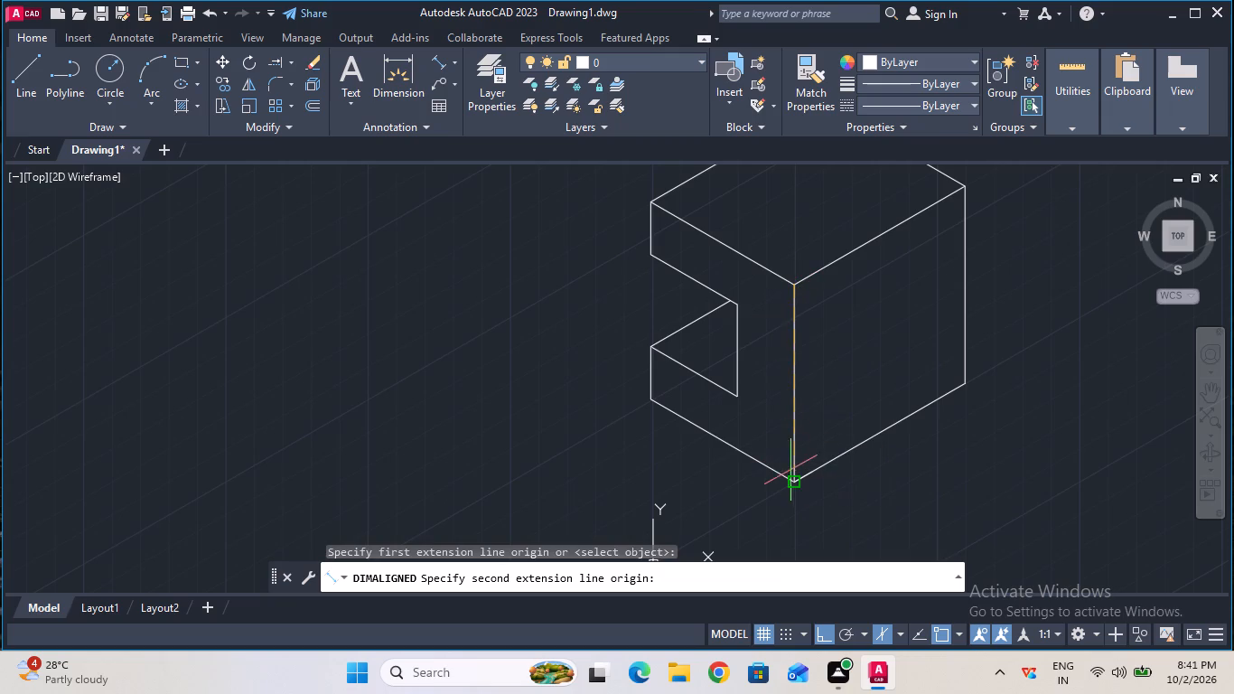
left_click(792, 473)
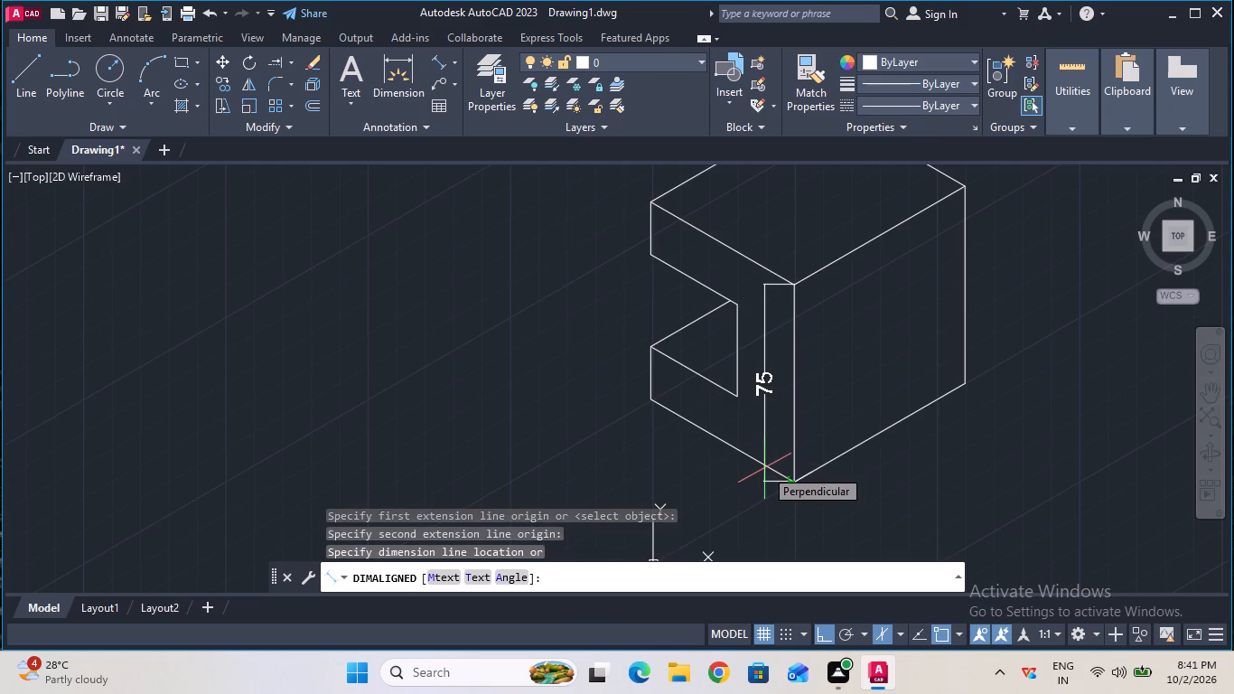
key("Escape")
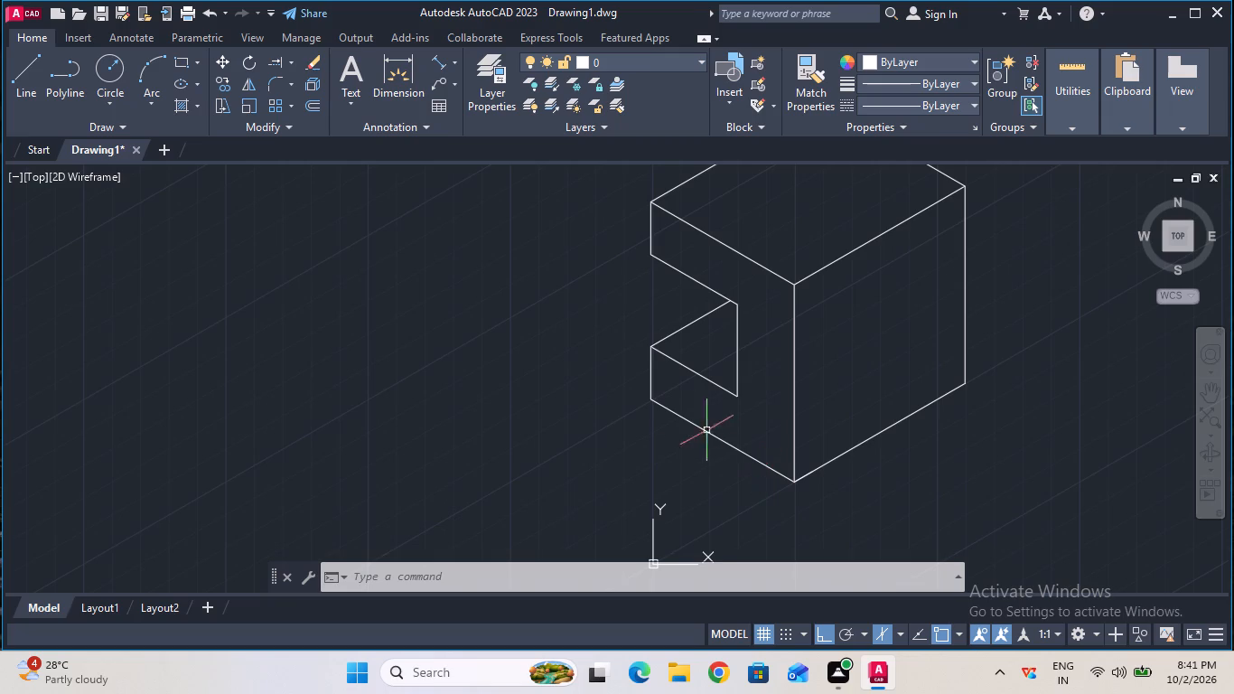
Draw a 64 mm vertical line up from the far end of the 8 mm line on the right face.
left_click(42, 98)
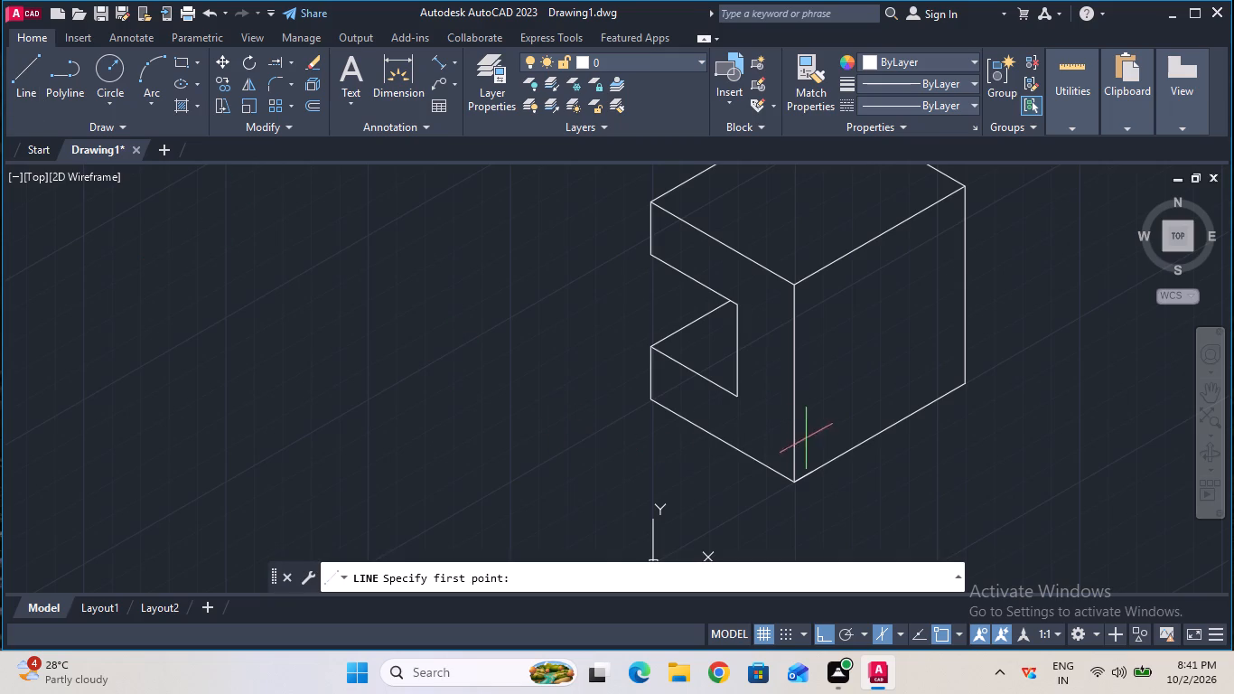
left_click(813, 472)
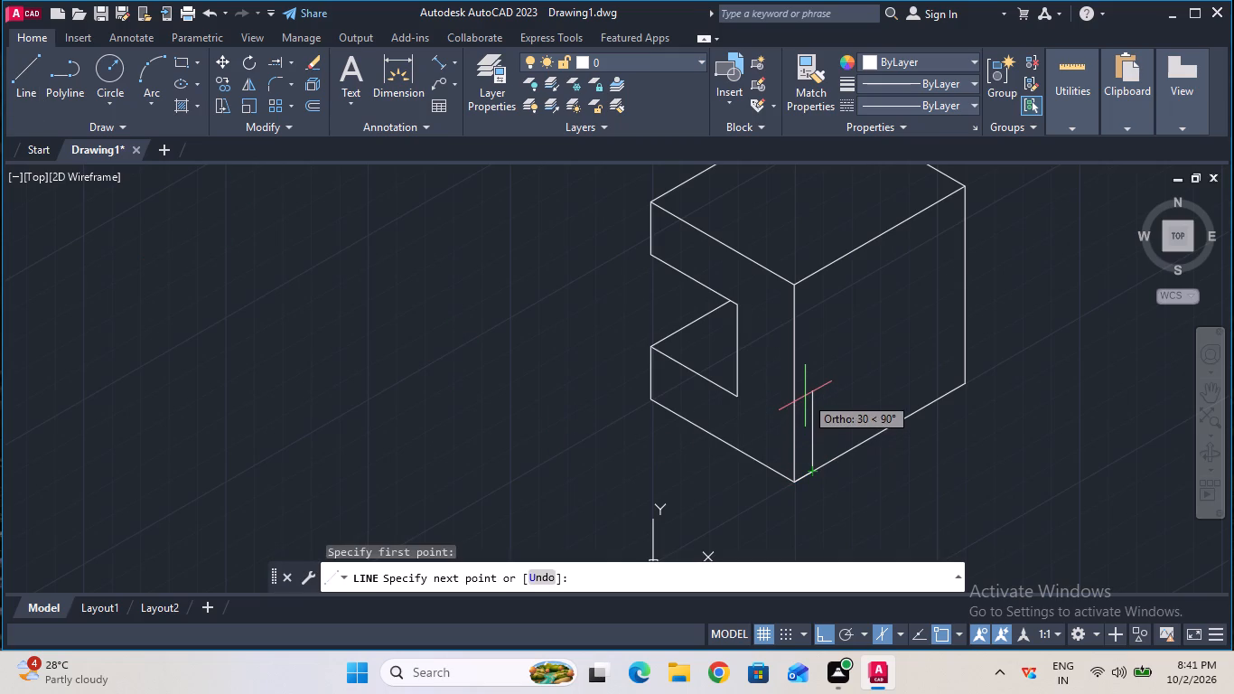
type("64")
key("Return")
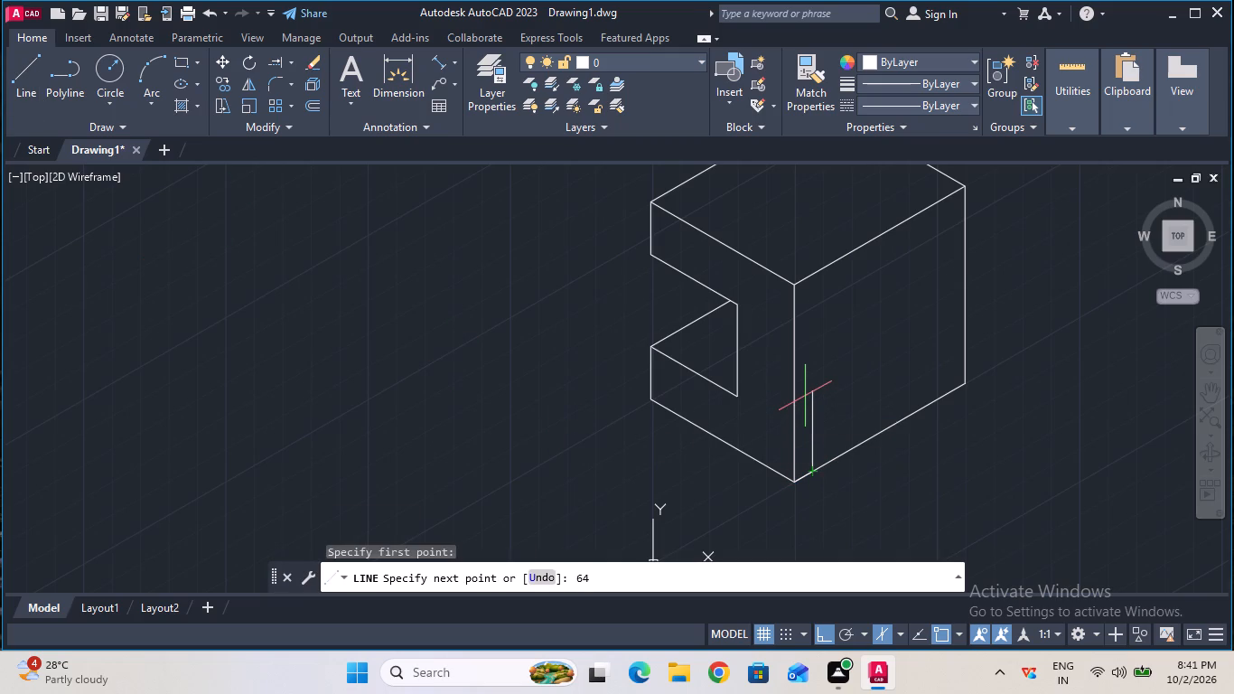
key("grave")
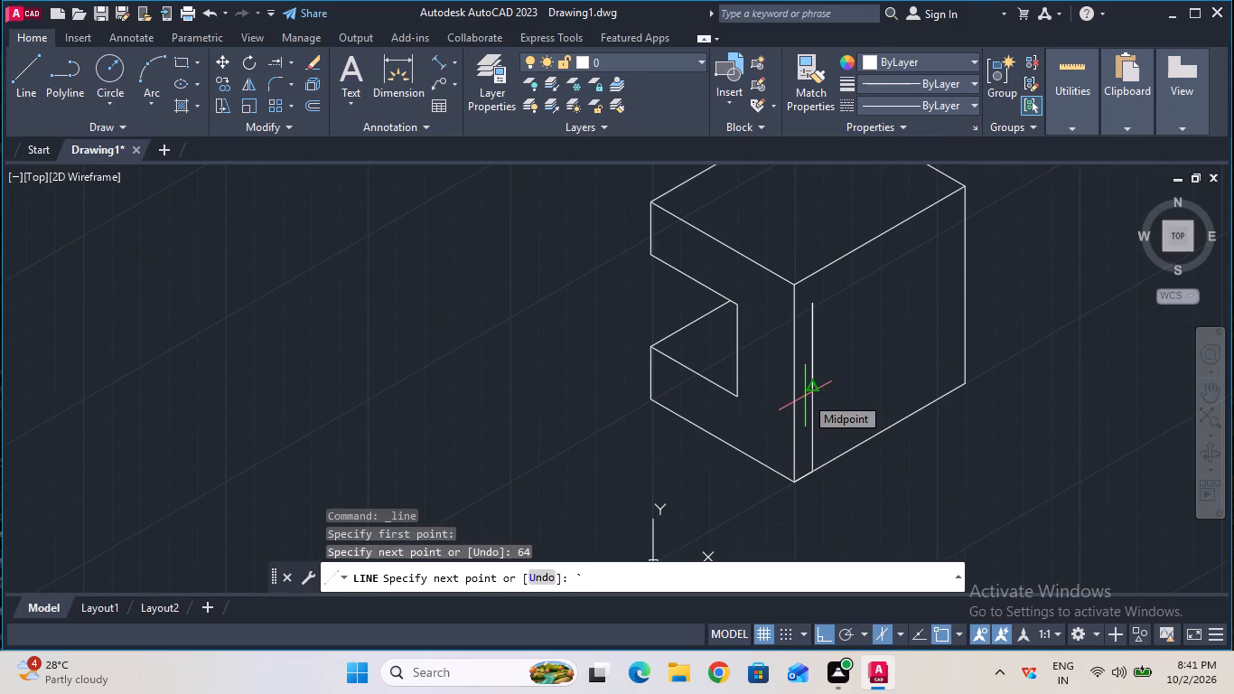
key("Escape")
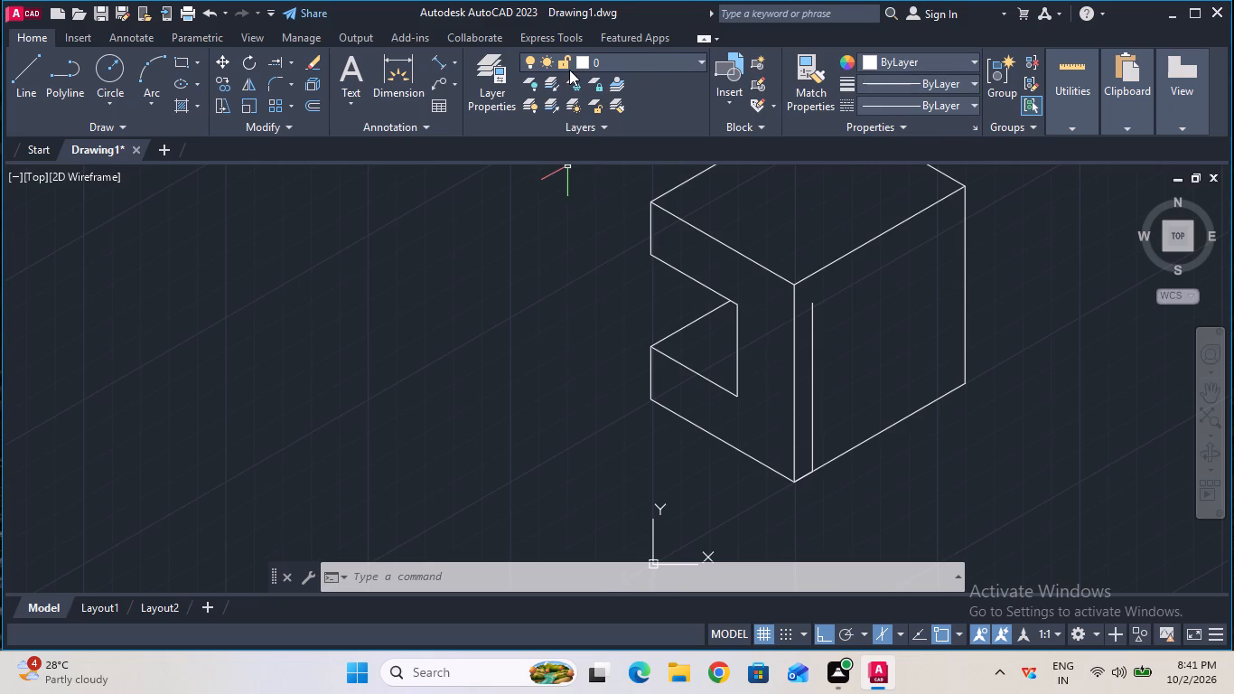
Check the right face's base edge with a trial aligned dimension between its two end corners.
left_click(445, 58)
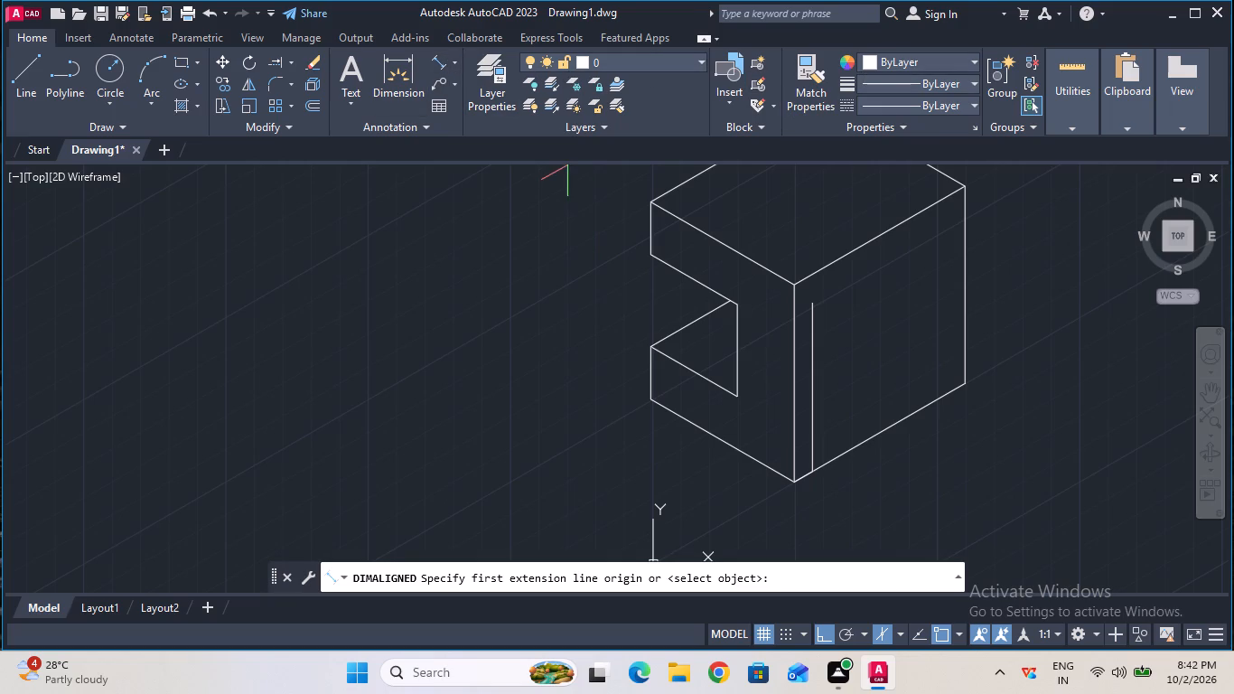
left_click(791, 477)
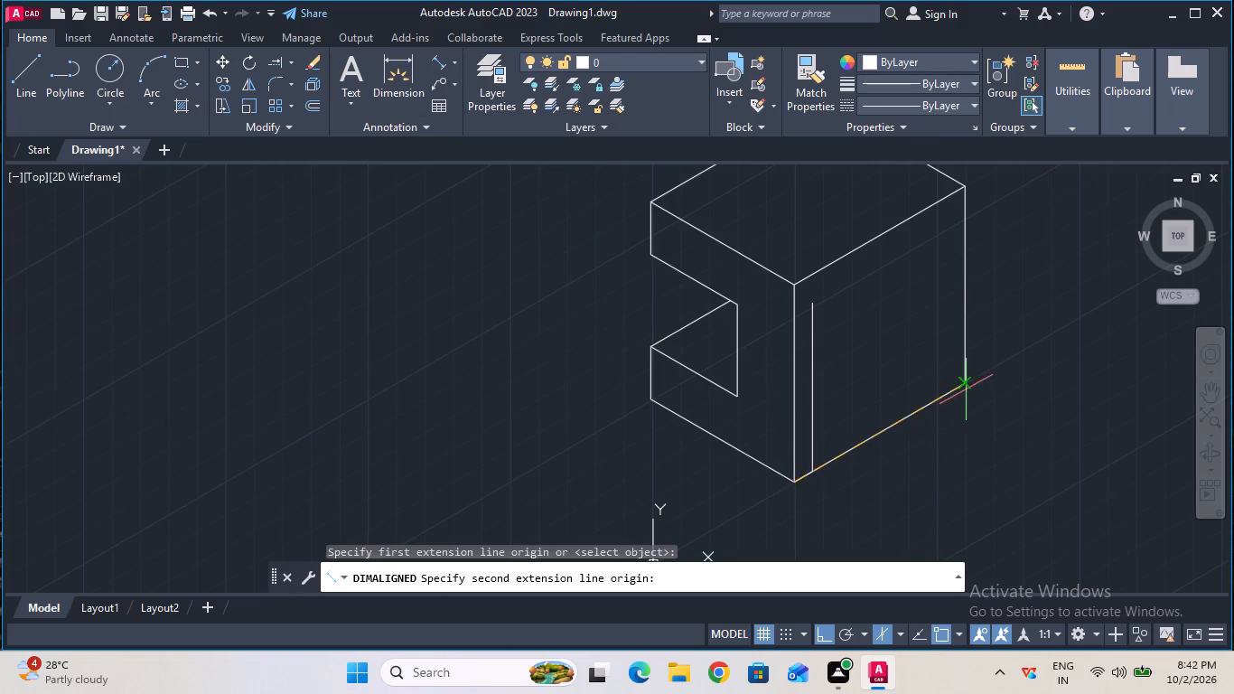
left_click(967, 384)
key("Escape")
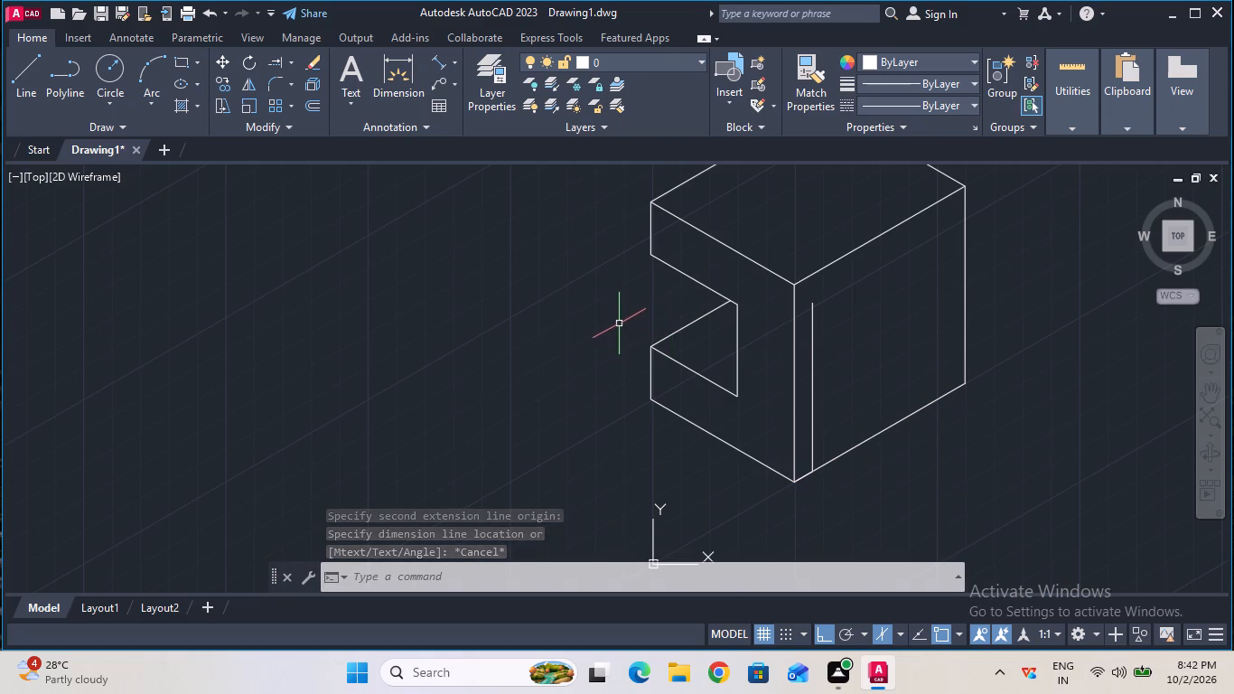
From the upper end of the 64 mm line, draw a 59 mm line at 30° parallel to the right face's top edge.
left_click(40, 110)
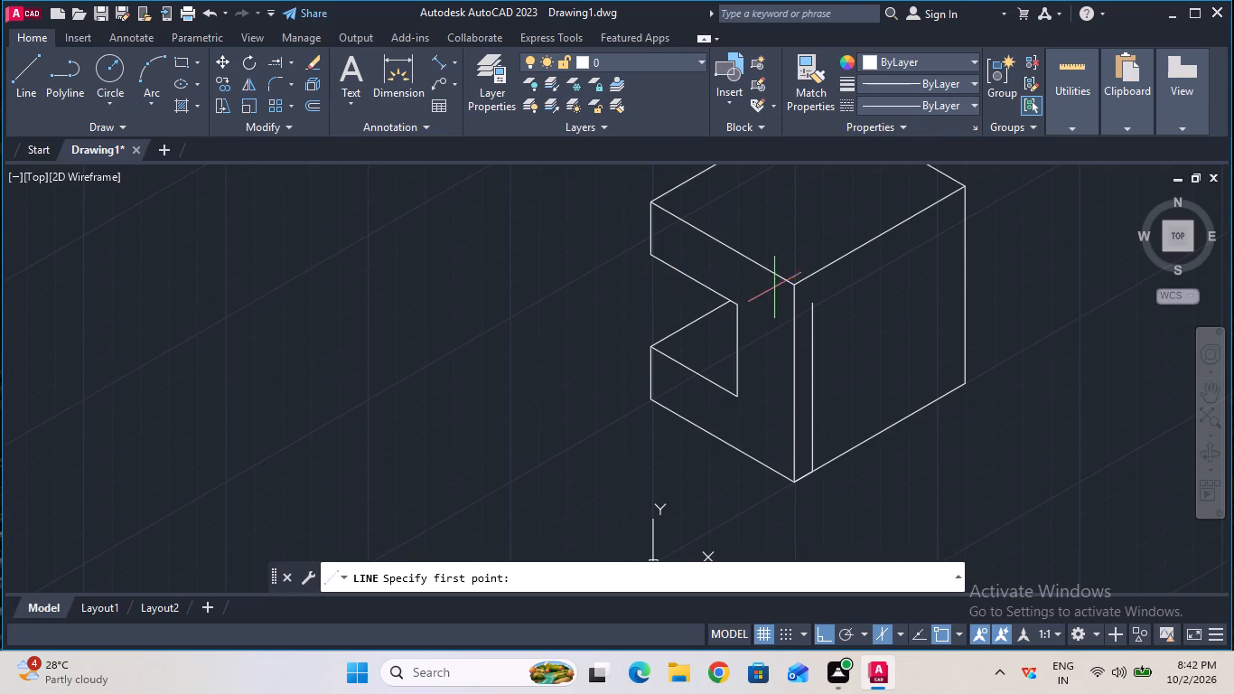
left_click(811, 303)
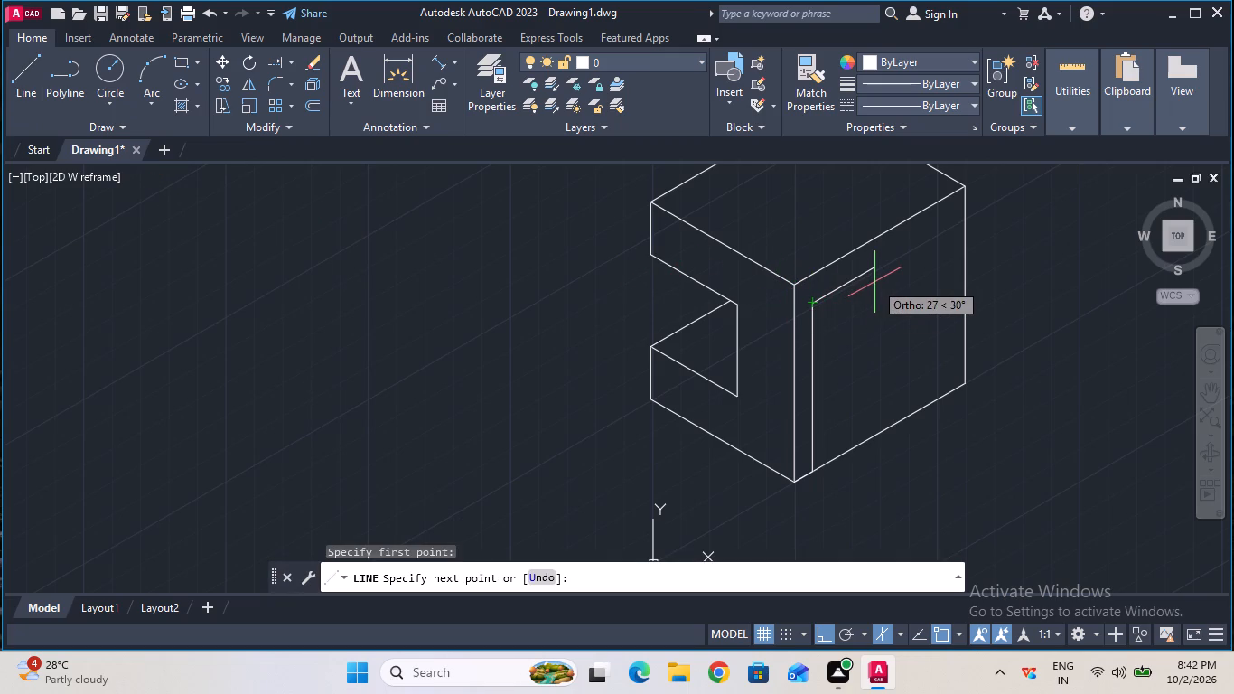
key("5")
key("9")
key("Return")
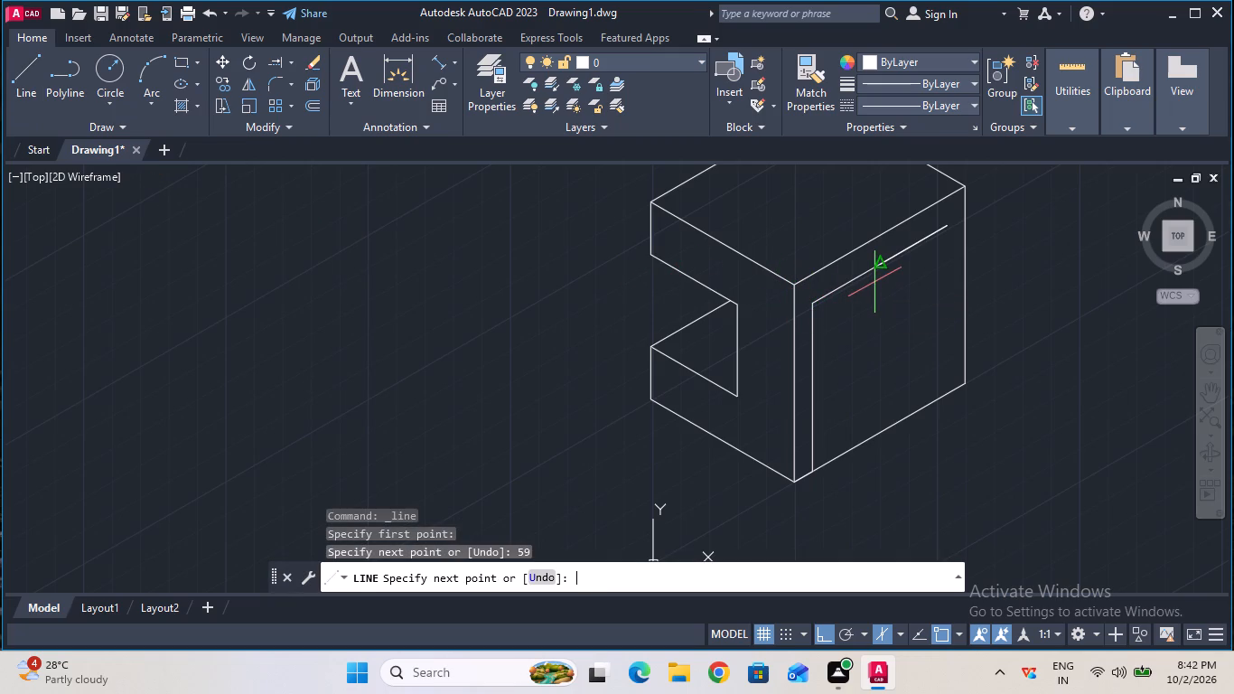
key("Escape")
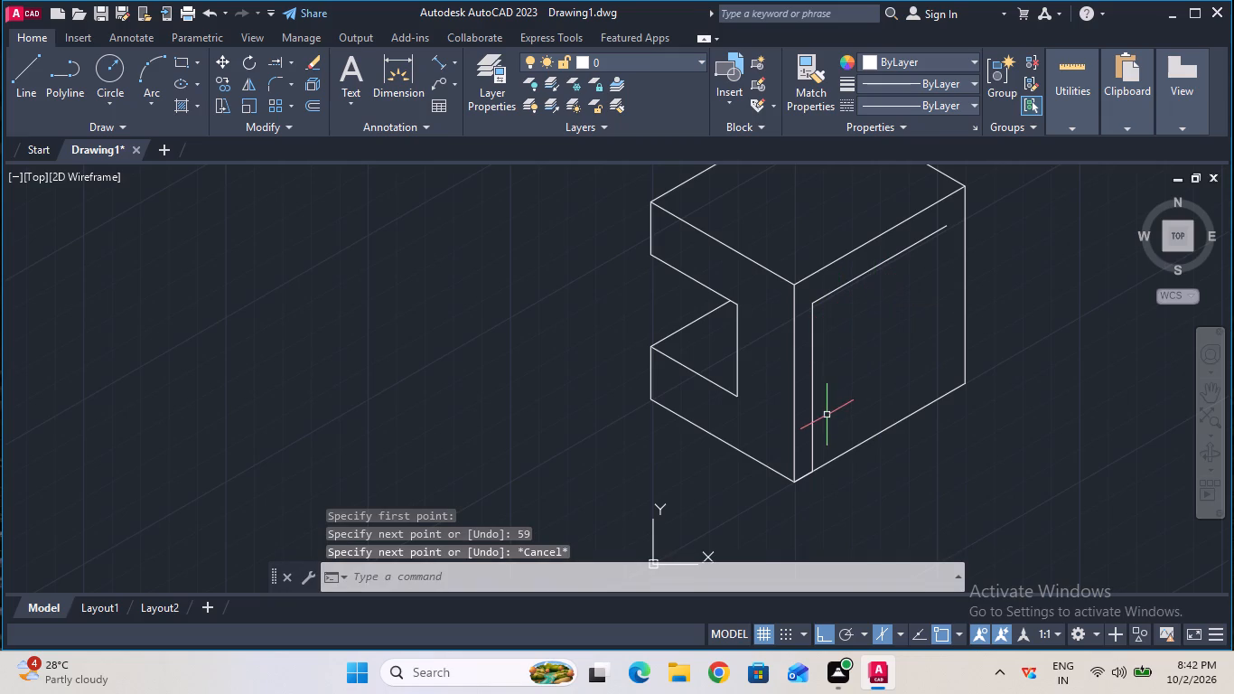
Trim the short base segment between the block's front vertical edge and the 64 mm line.
left_click(285, 61)
left_click(294, 63)
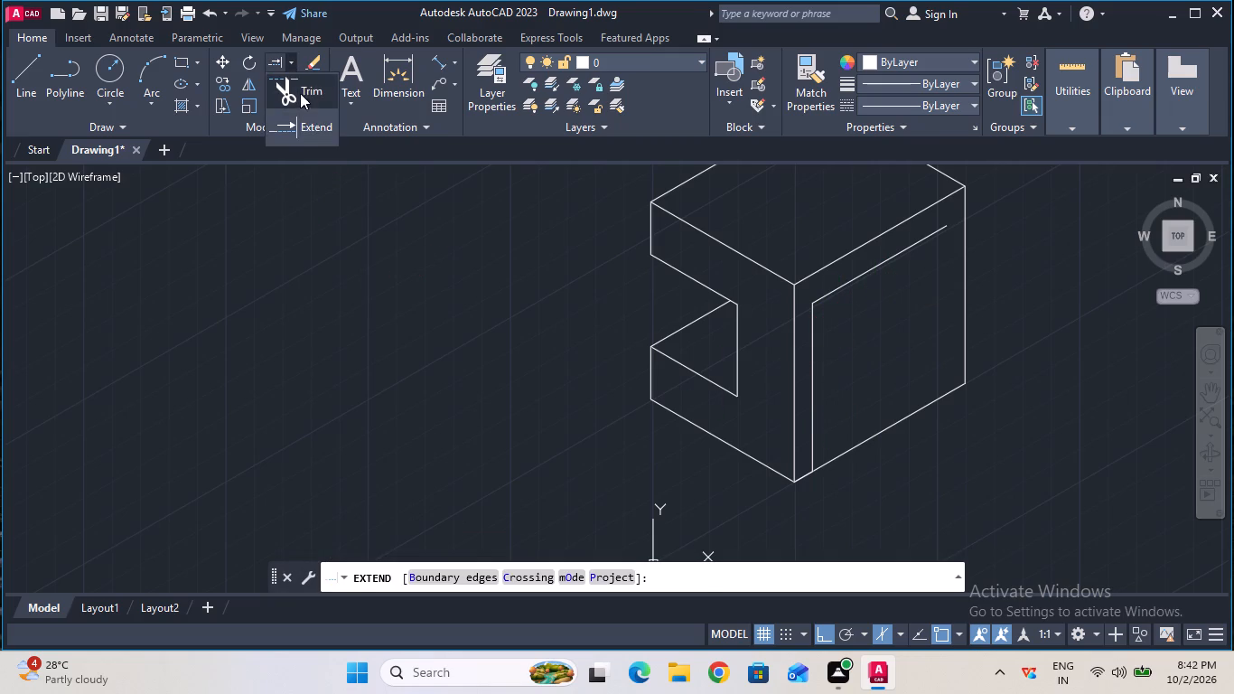
left_click(300, 93)
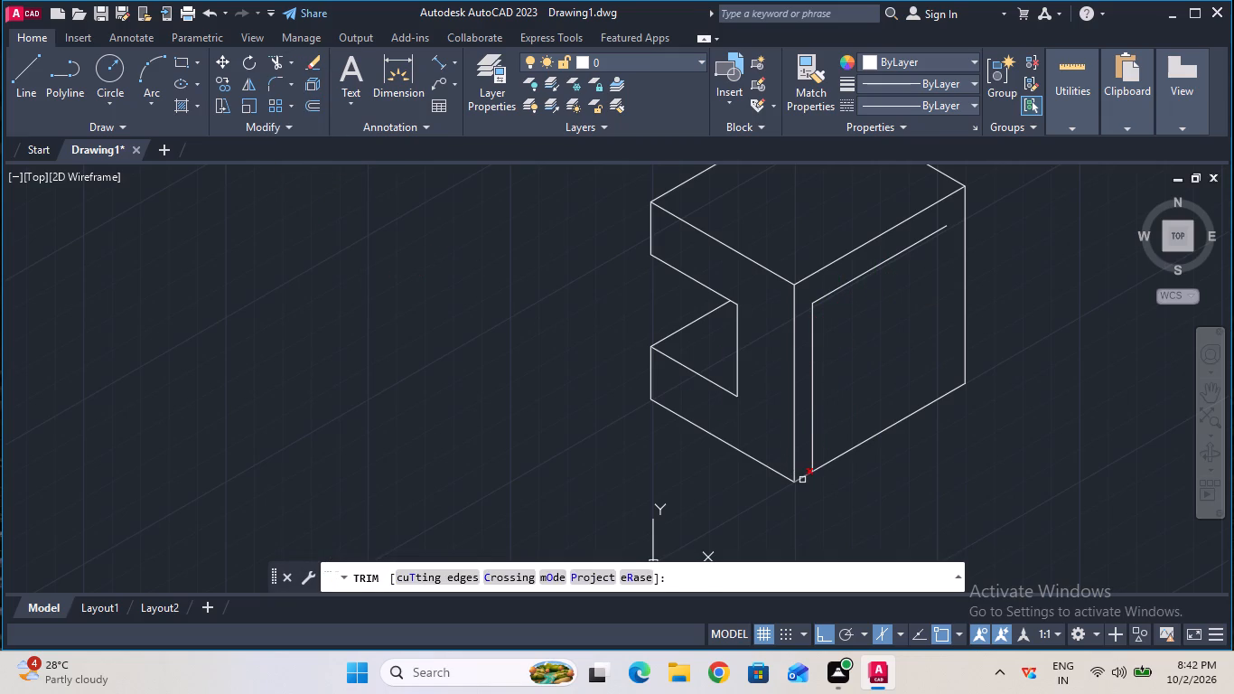
left_click(801, 478)
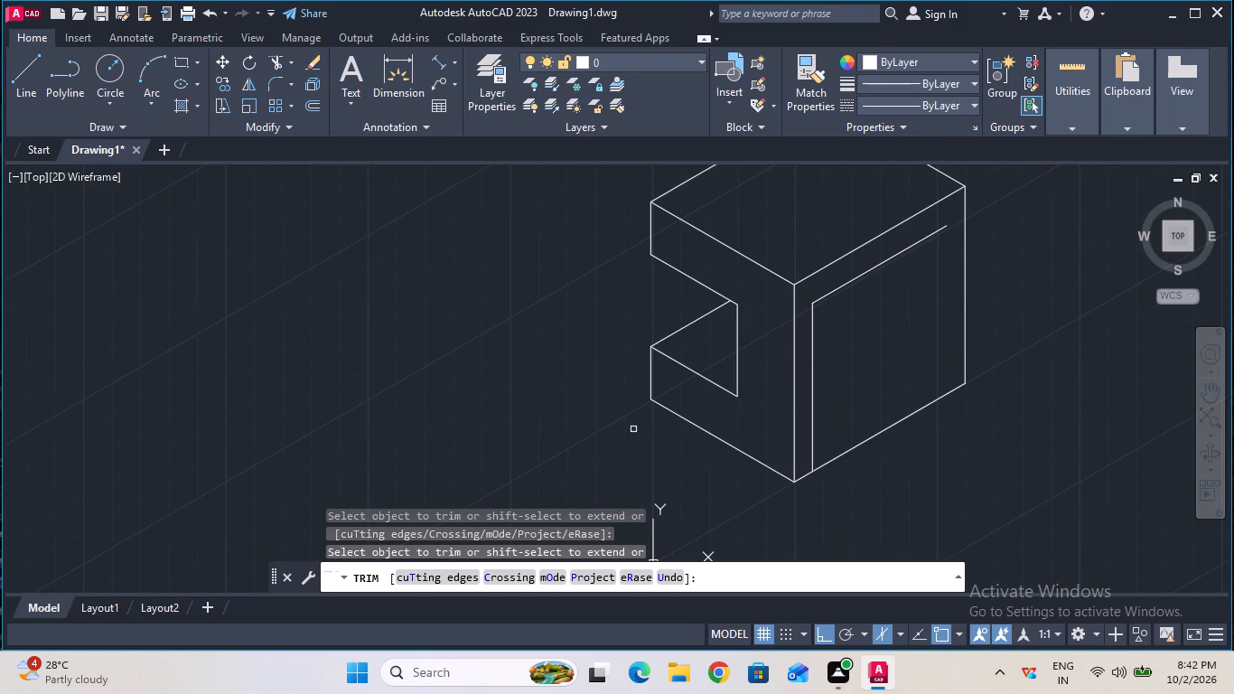
key("Escape")
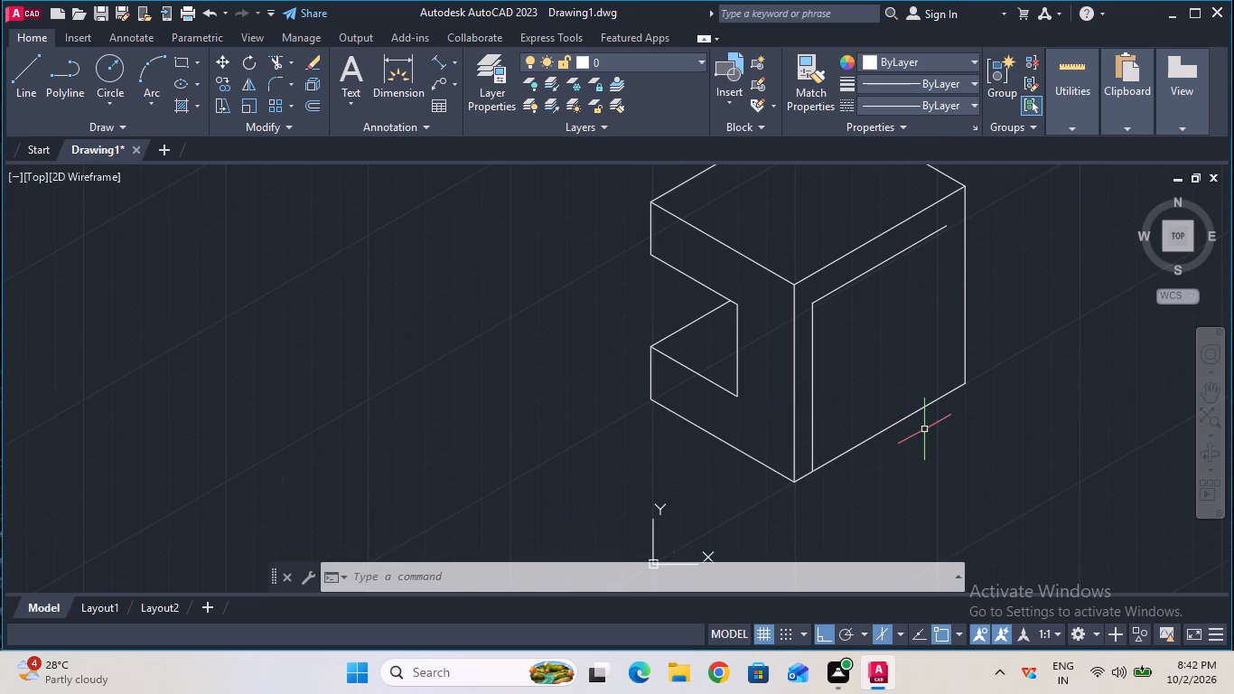
On the left isoplane, draw a 45 mm line at 330° outward from the lower end of the 64 mm line.
scroll(923, 429, "down", 1, "ctrl")
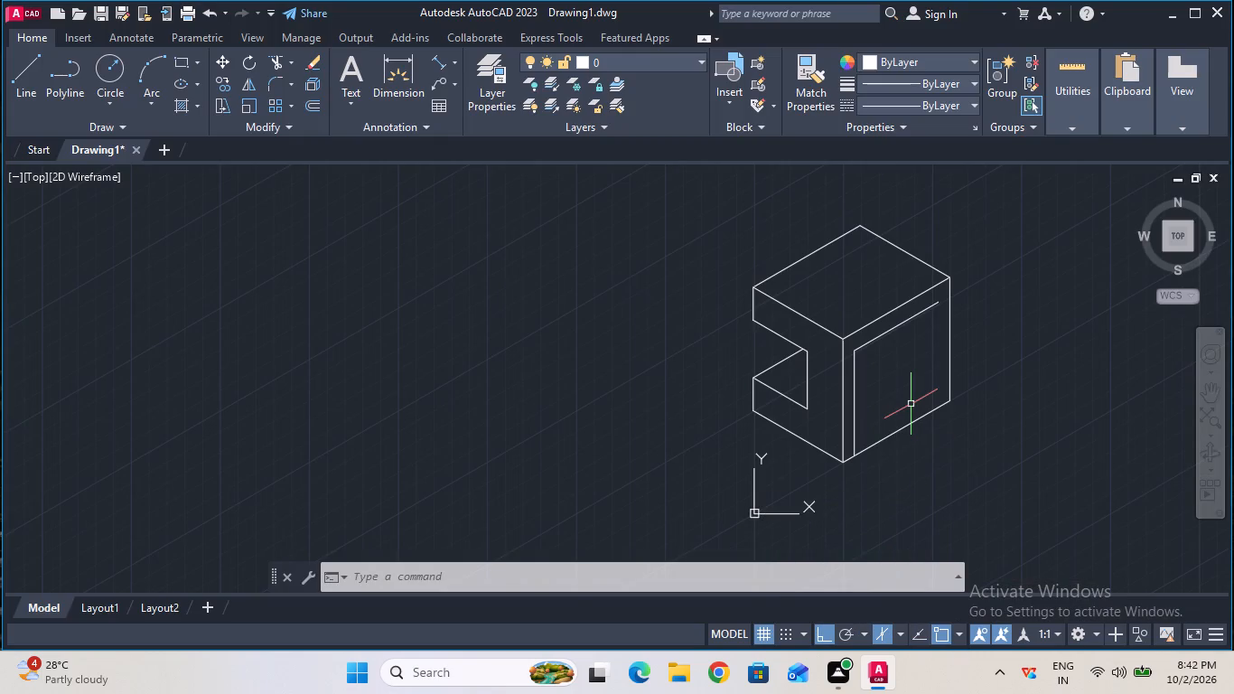
left_click(12, 81)
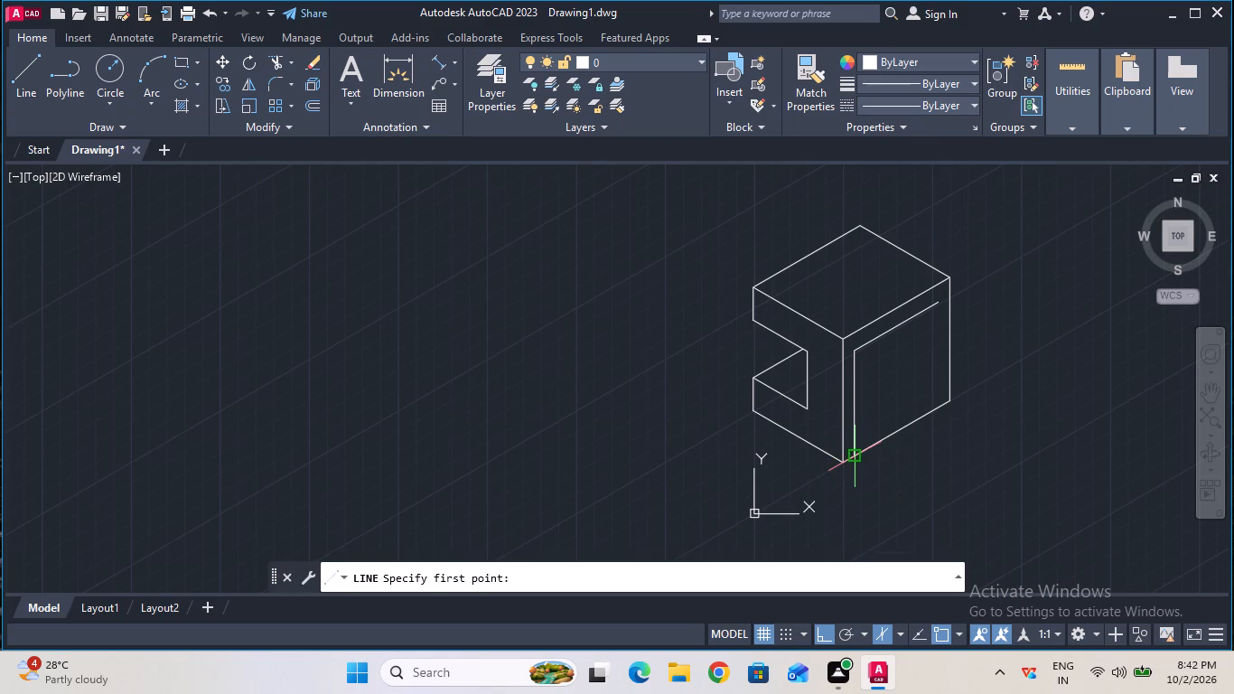
left_click(855, 454)
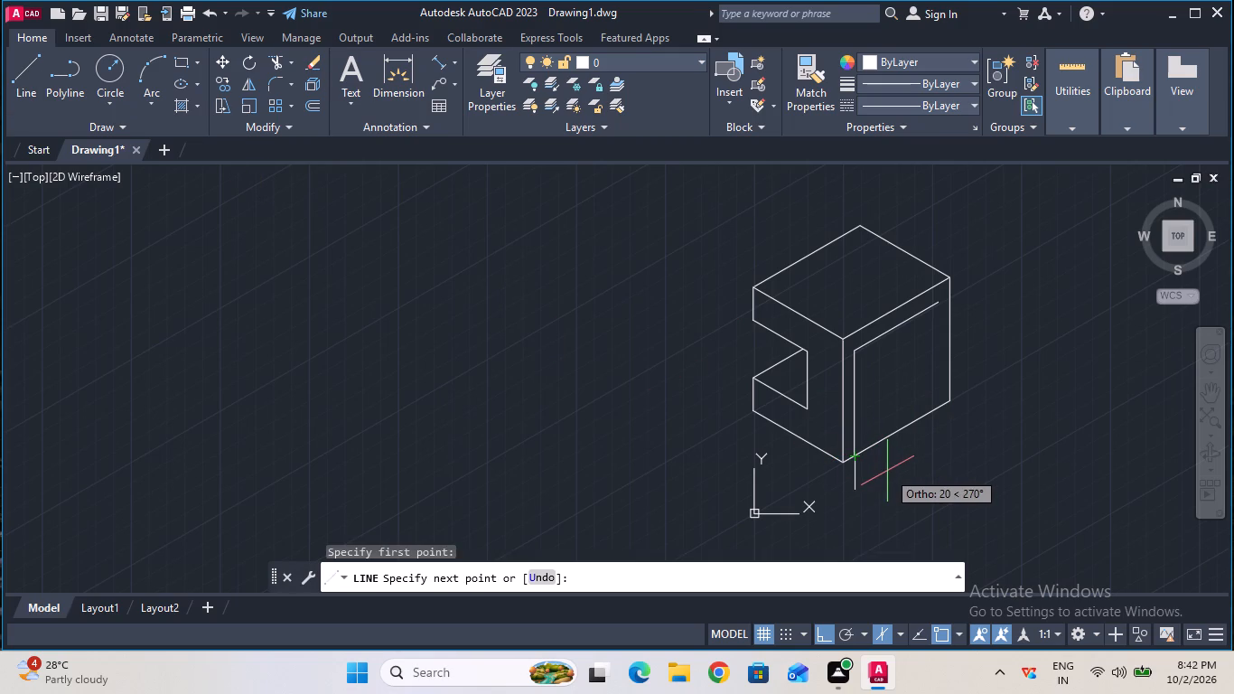
key("F5")
type("45")
key("Return")
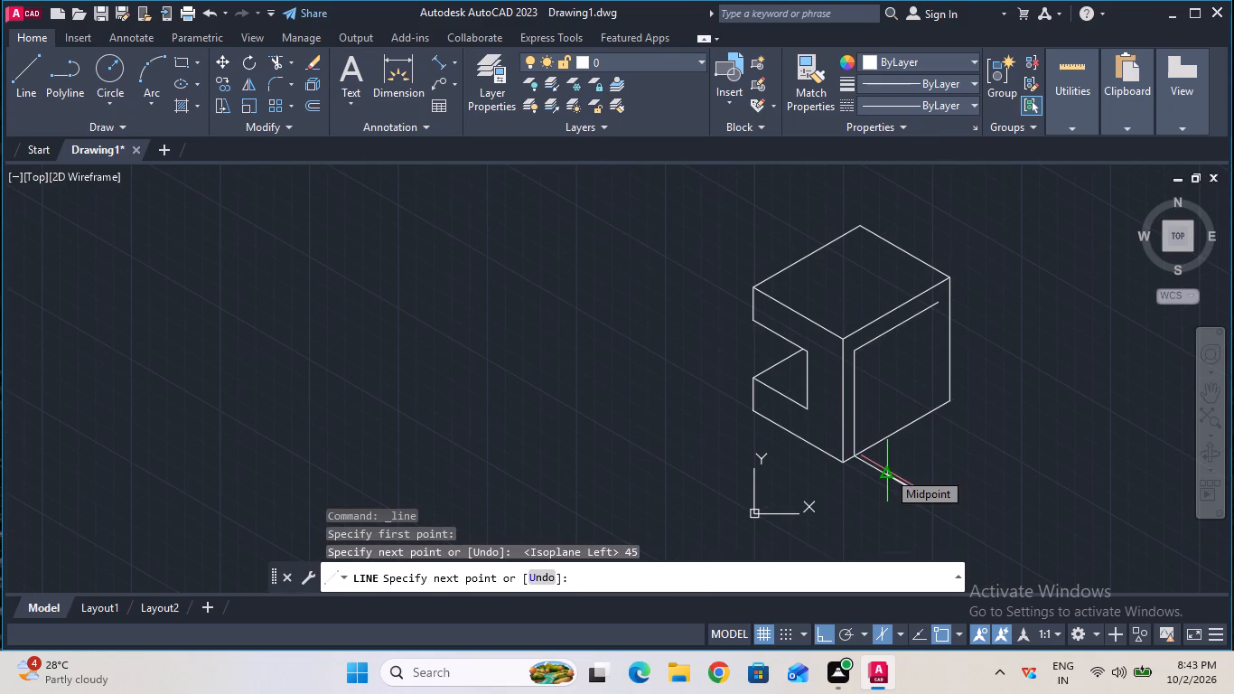
key("Escape")
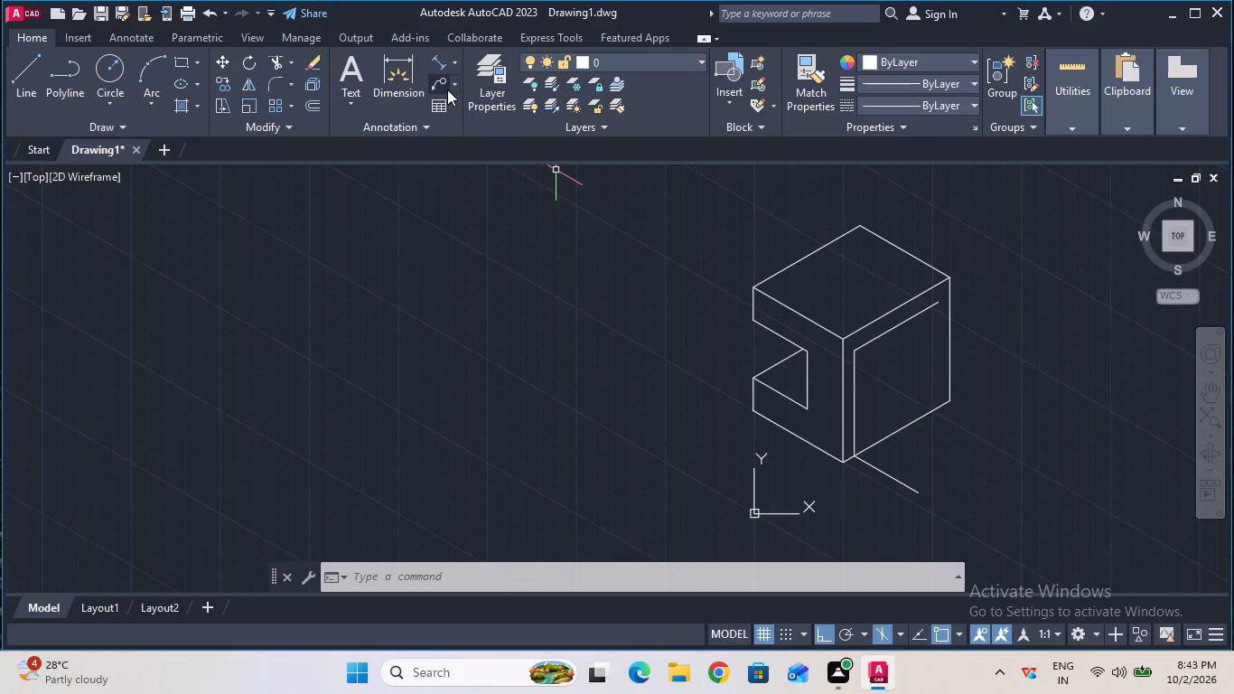
Draw a parallel 45 mm line at 330° from the upper end of the 64 mm line.
left_click(37, 65)
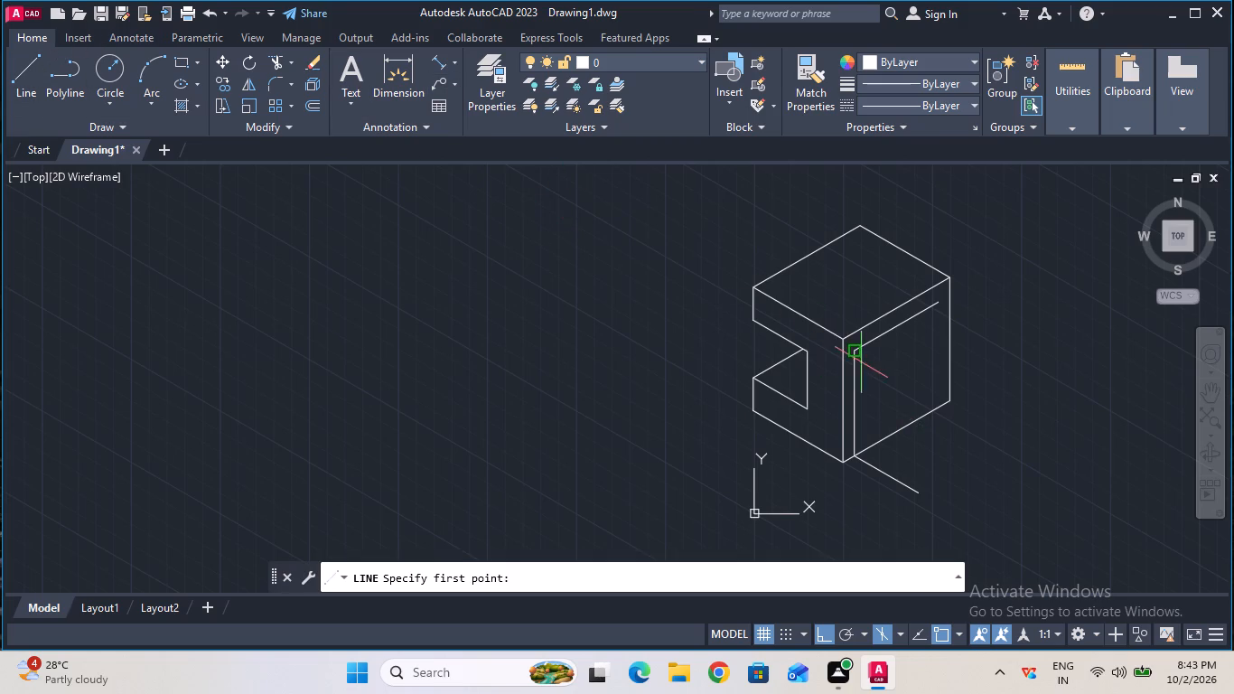
left_click(858, 352)
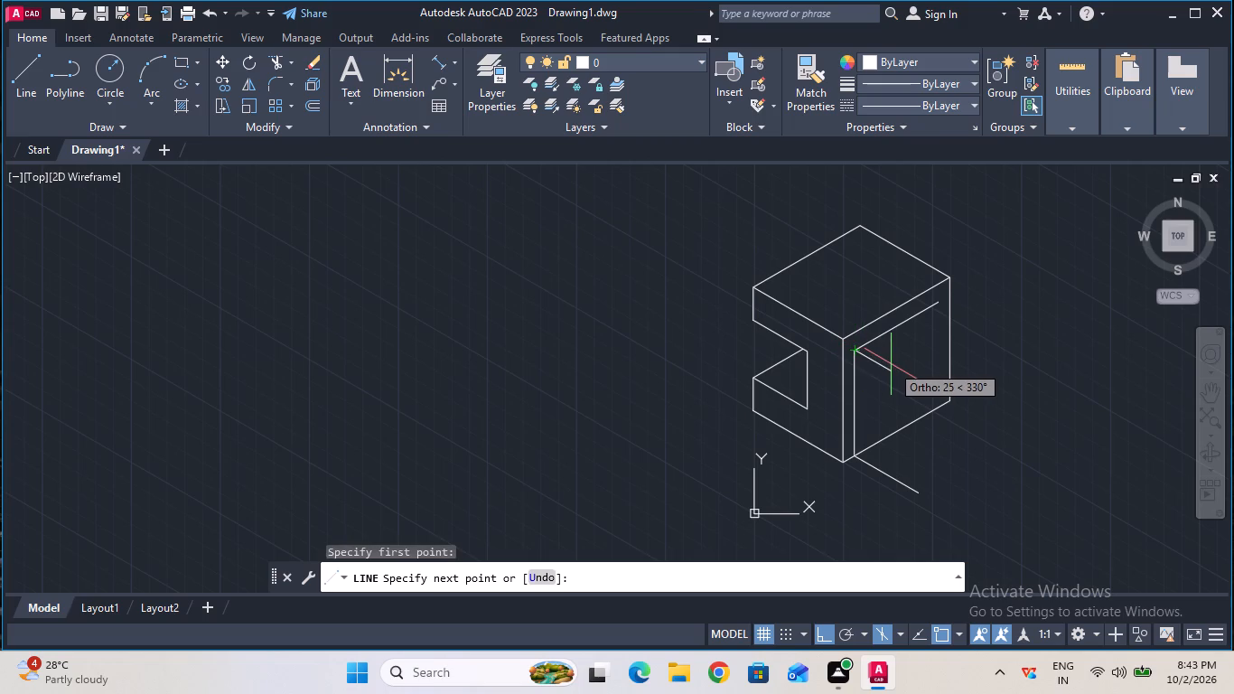
type("45")
key("Return")
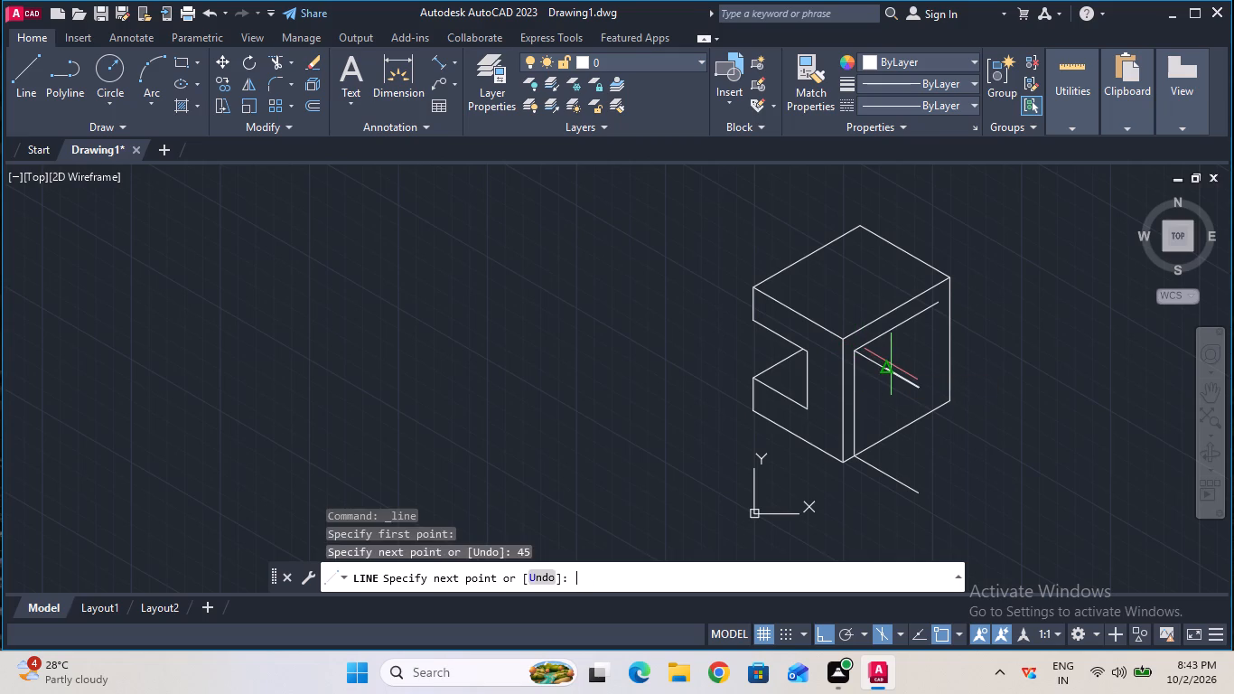
key("Escape")
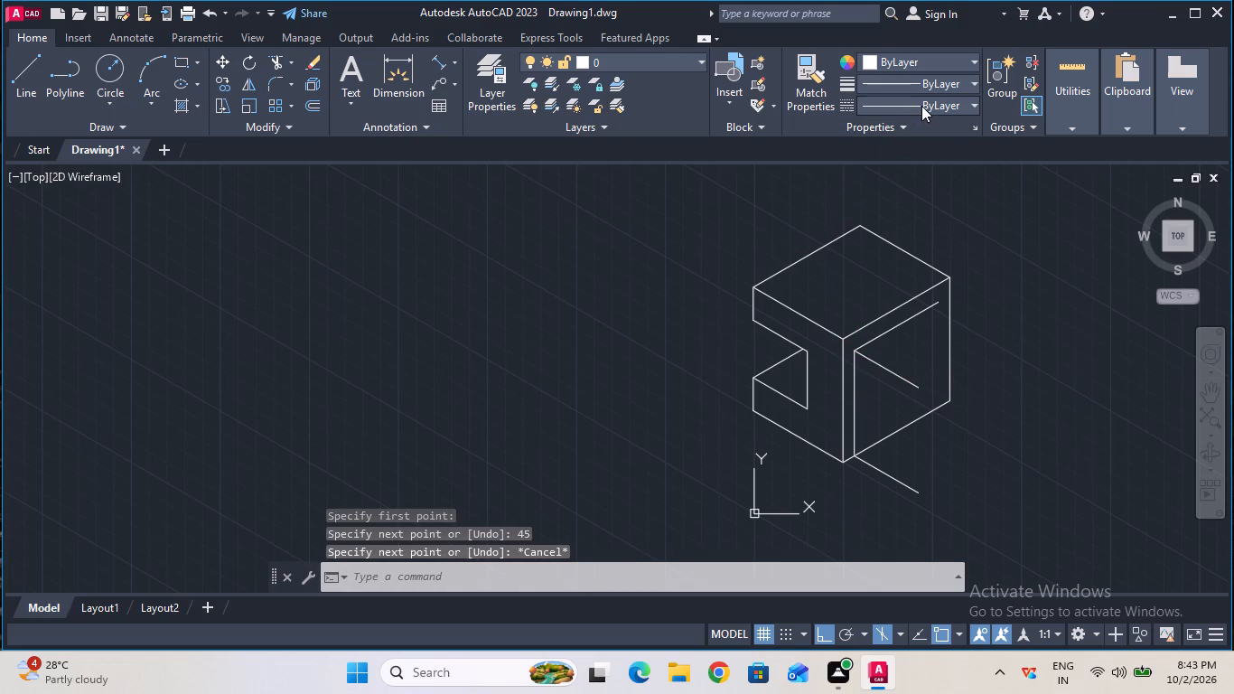
Set the current linetype to CENTER and draw a vertical line joining the outer ends of the two 45 mm lines.
left_click(921, 106)
left_click(925, 172)
left_click(39, 103)
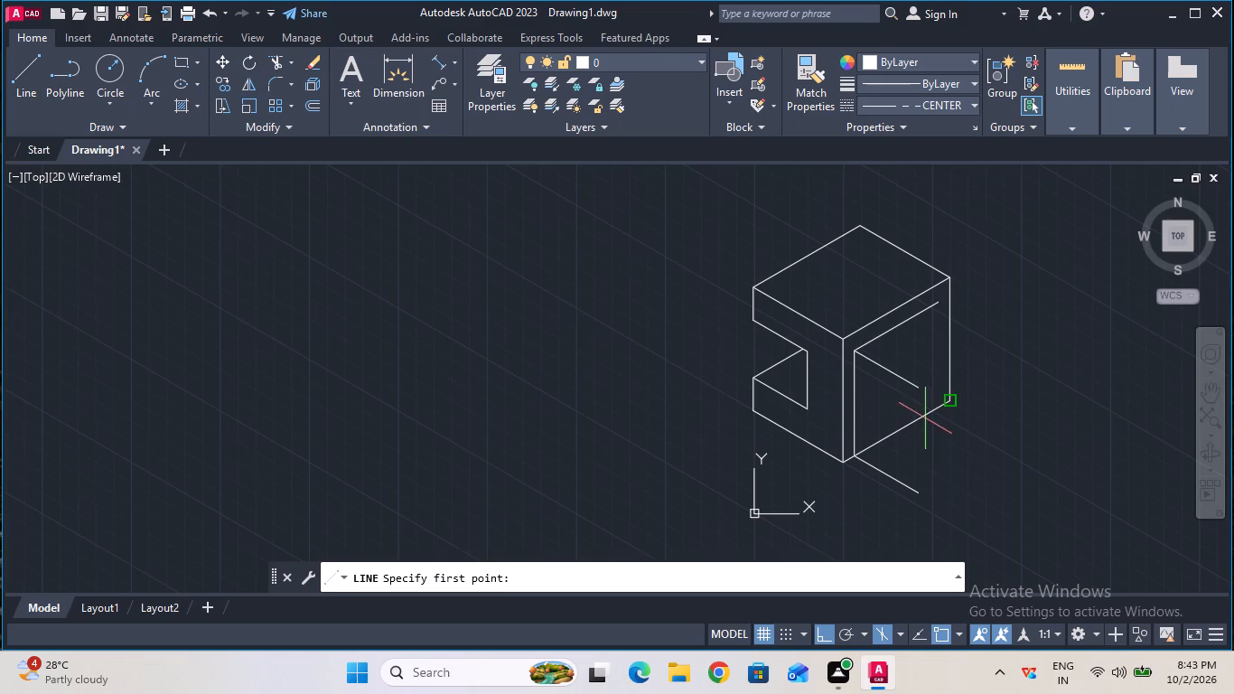
left_click(917, 390)
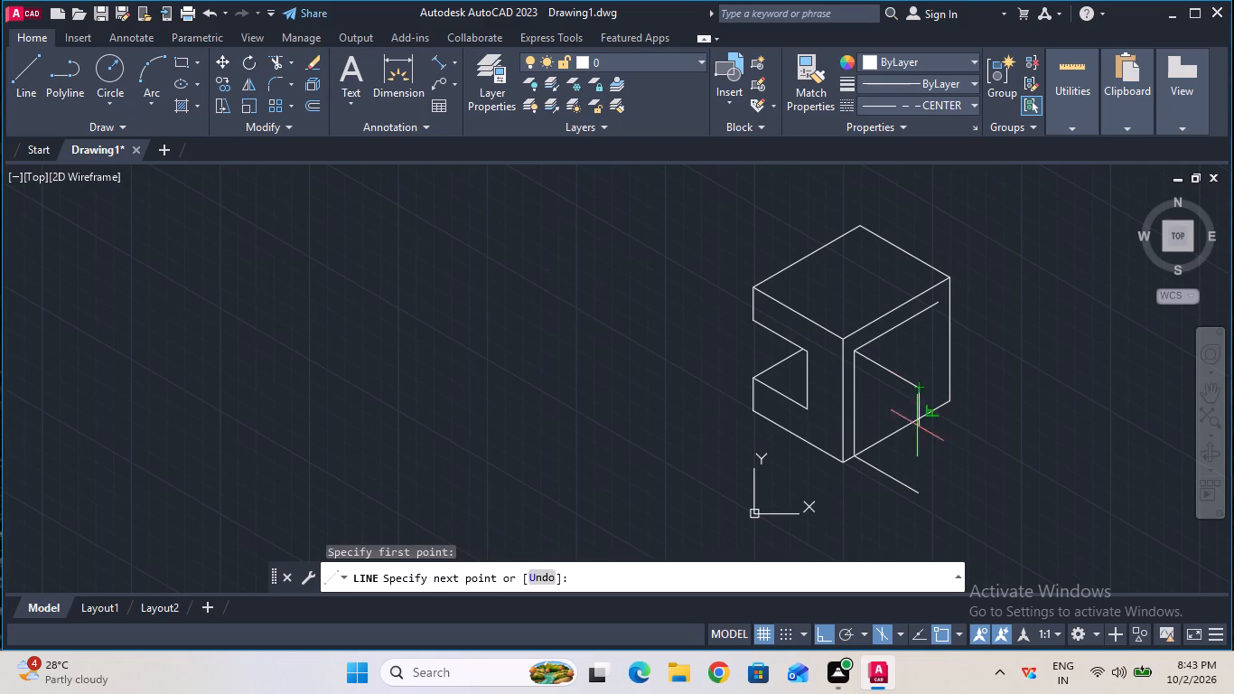
left_click(920, 492)
key("Escape")
Trim the right face's base edge where it passes behind the new plate, between the 64 mm line and the centre line.
scroll(920, 492, "up", 1, "ctrl")
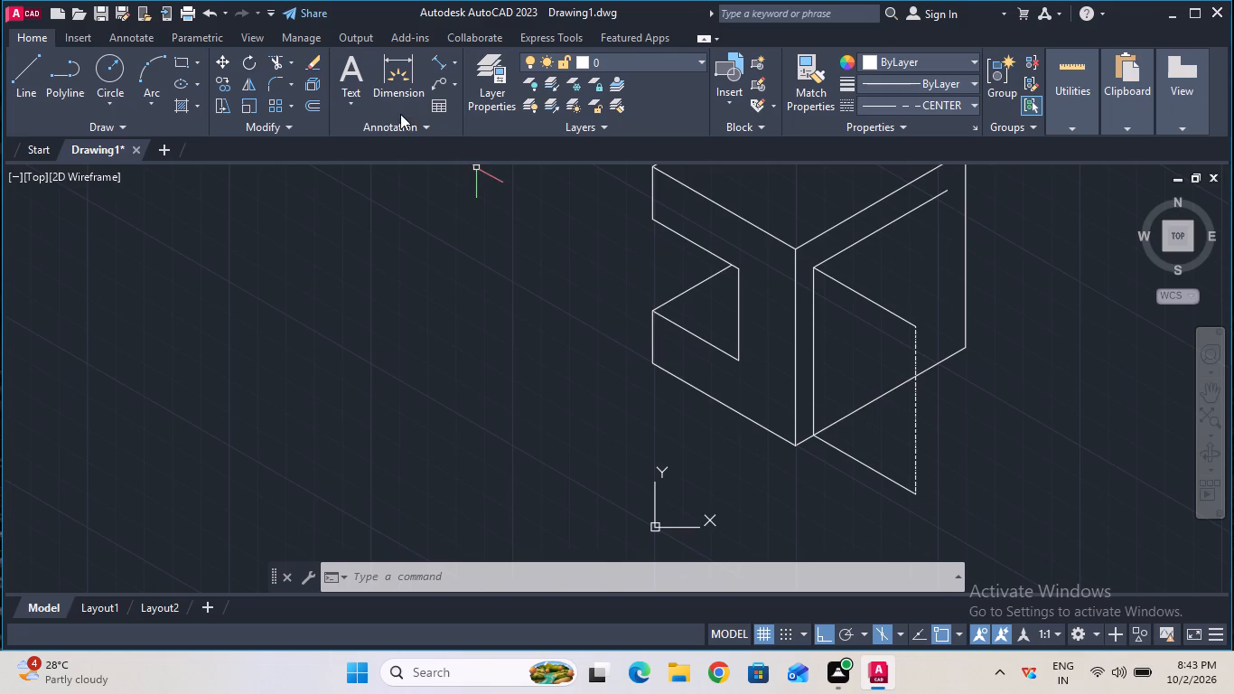
left_click(276, 65)
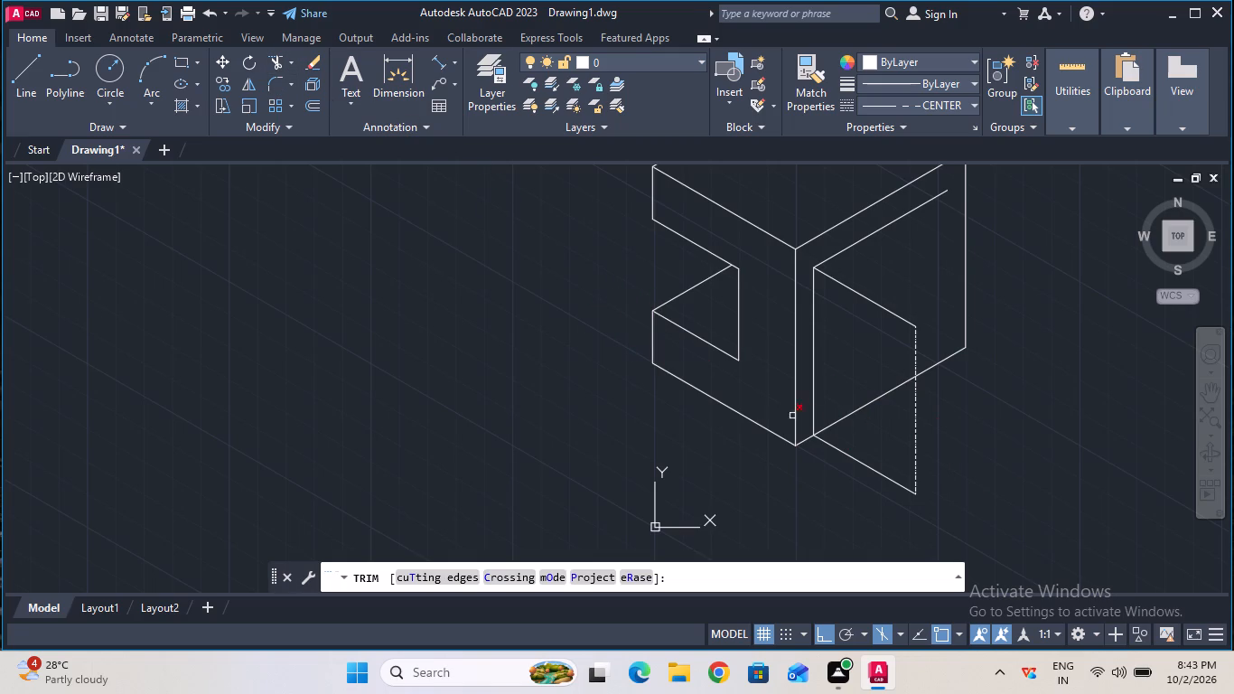
left_click(843, 421)
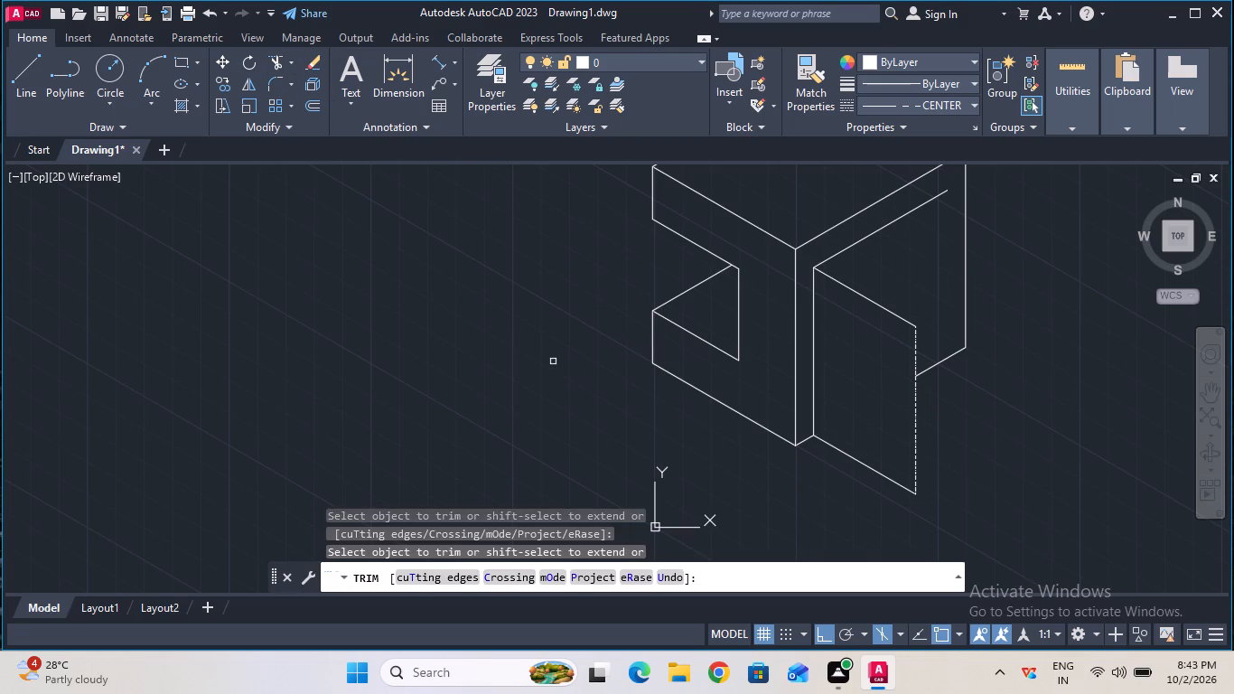
key("Escape")
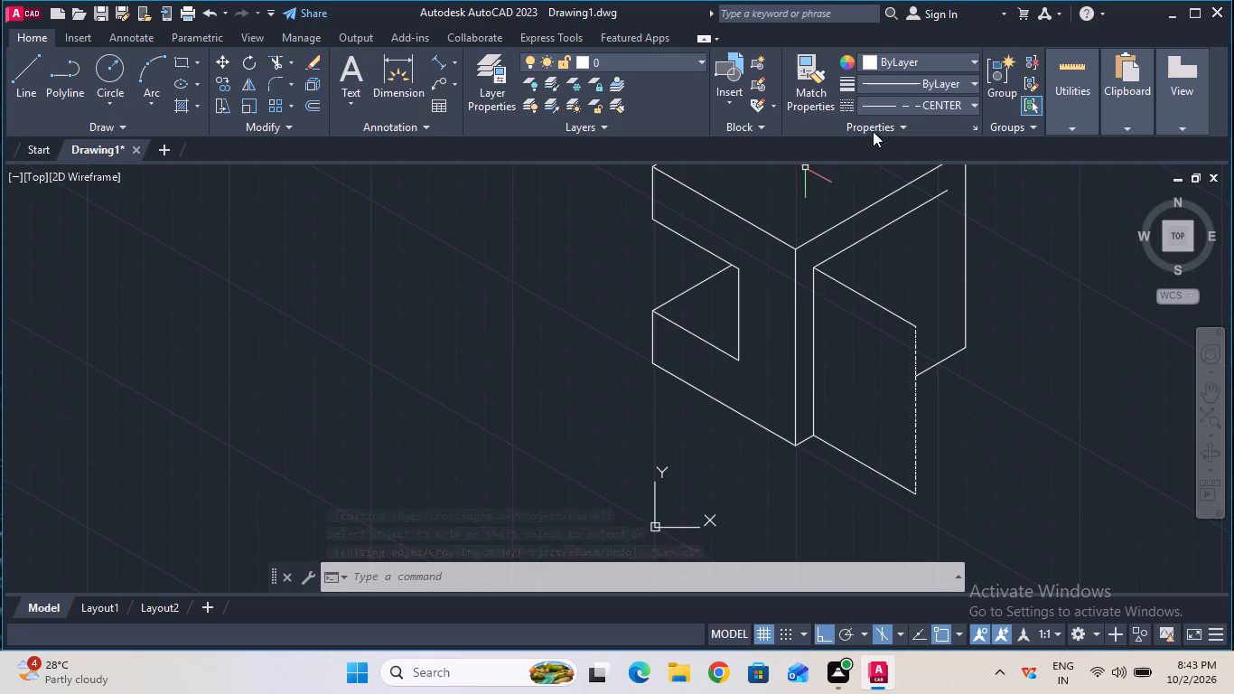
Set the current linetype to ByBlock.
left_click(897, 112)
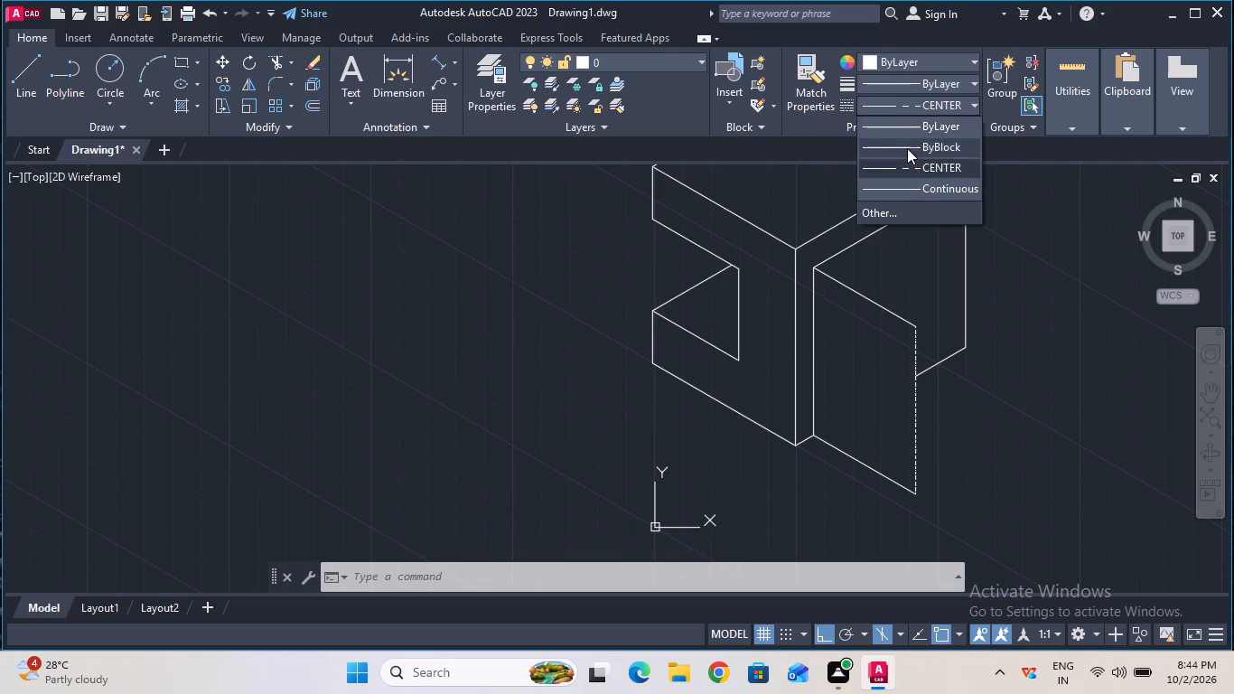
left_click(908, 149)
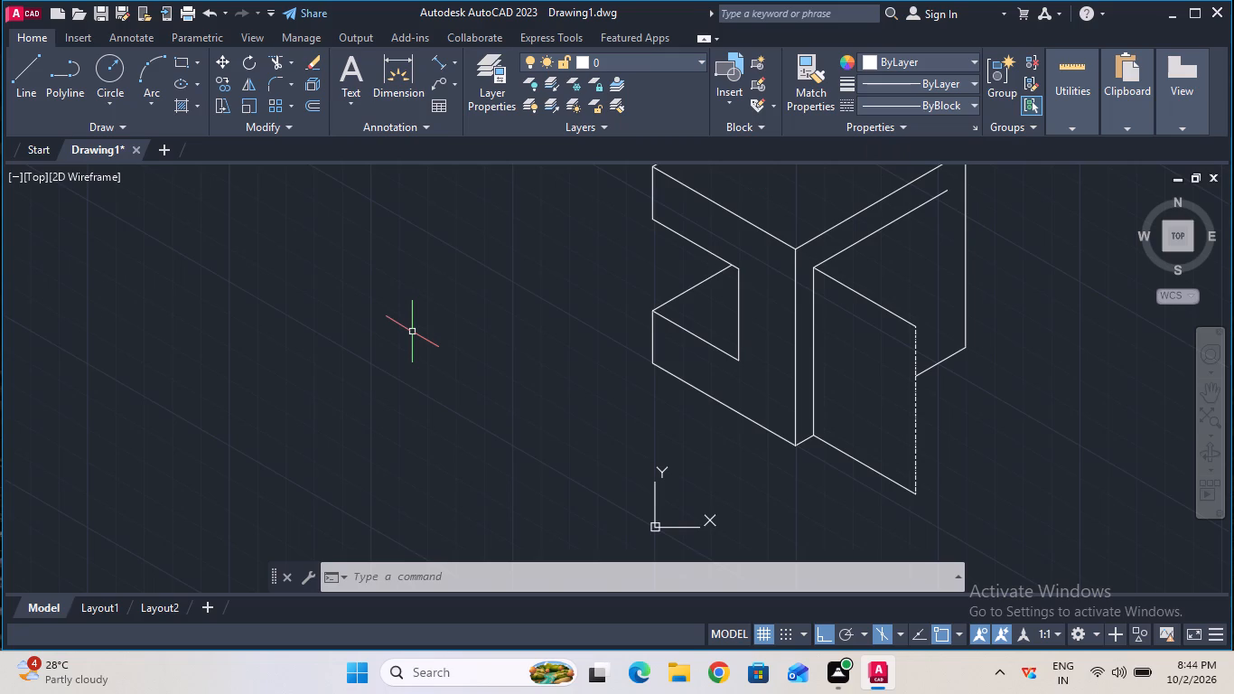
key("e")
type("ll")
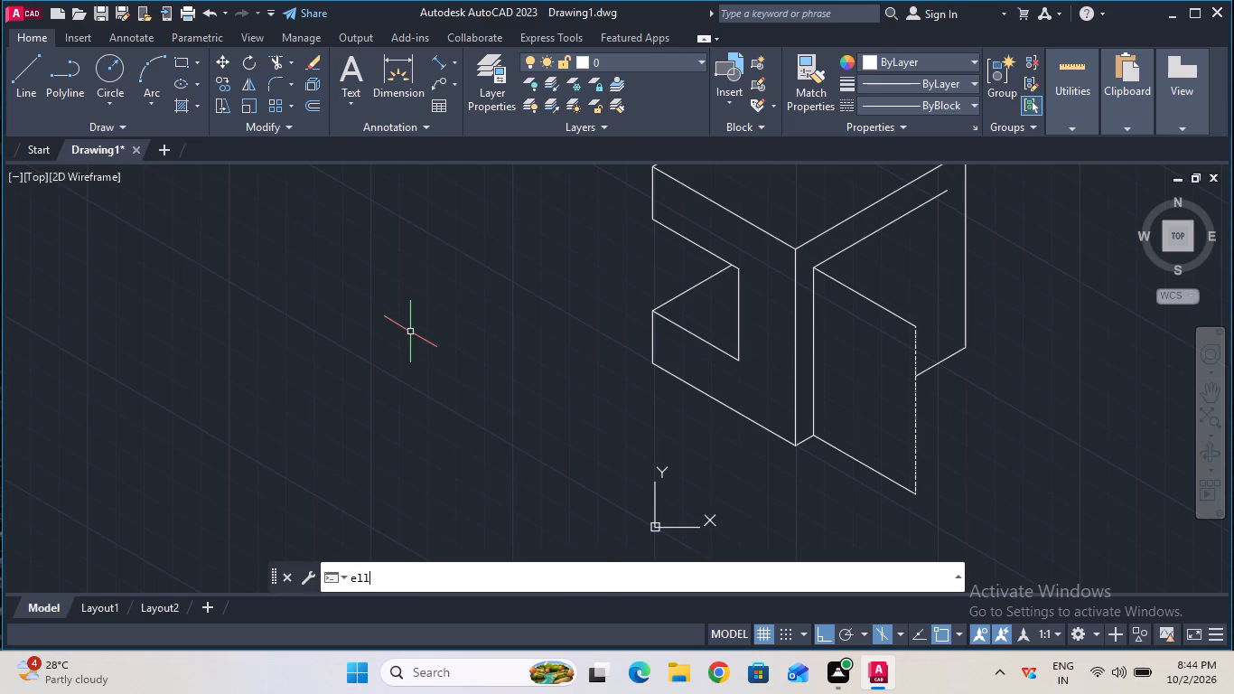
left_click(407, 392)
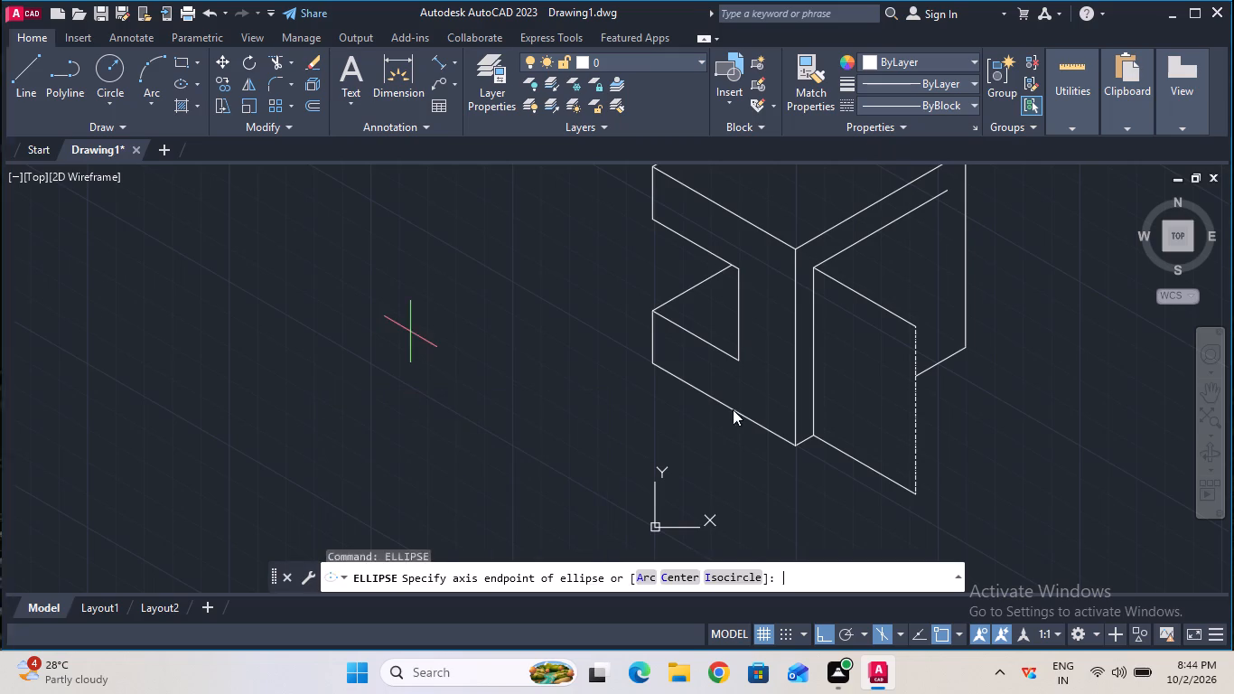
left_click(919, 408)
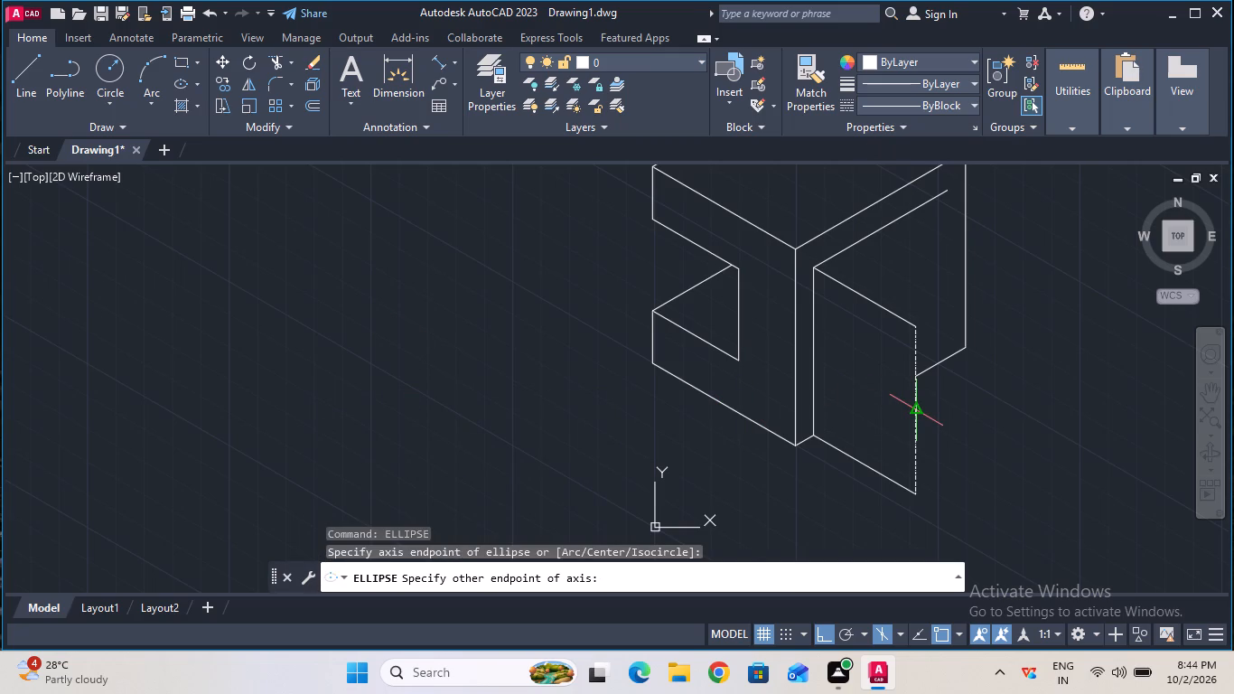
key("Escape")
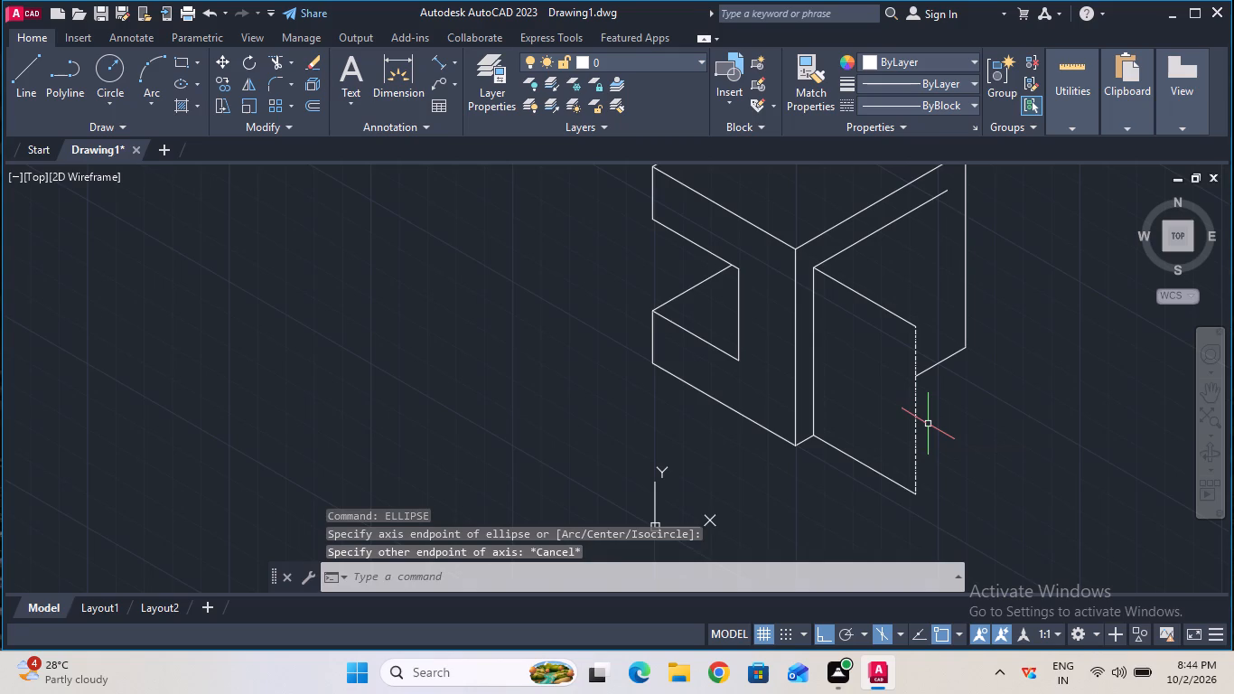
Draw an isocircle of radius 32 mm centred on the midpoint of the vertical centre line with the Ellipse command.
type("ell")
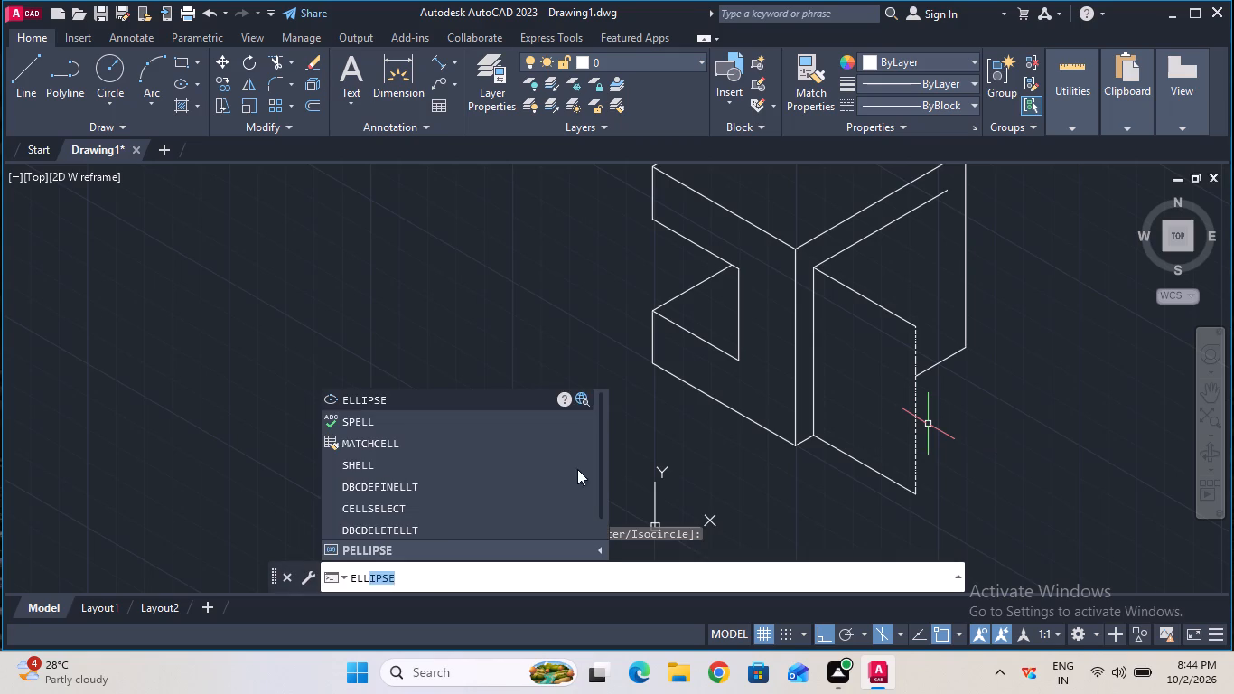
left_click(526, 399)
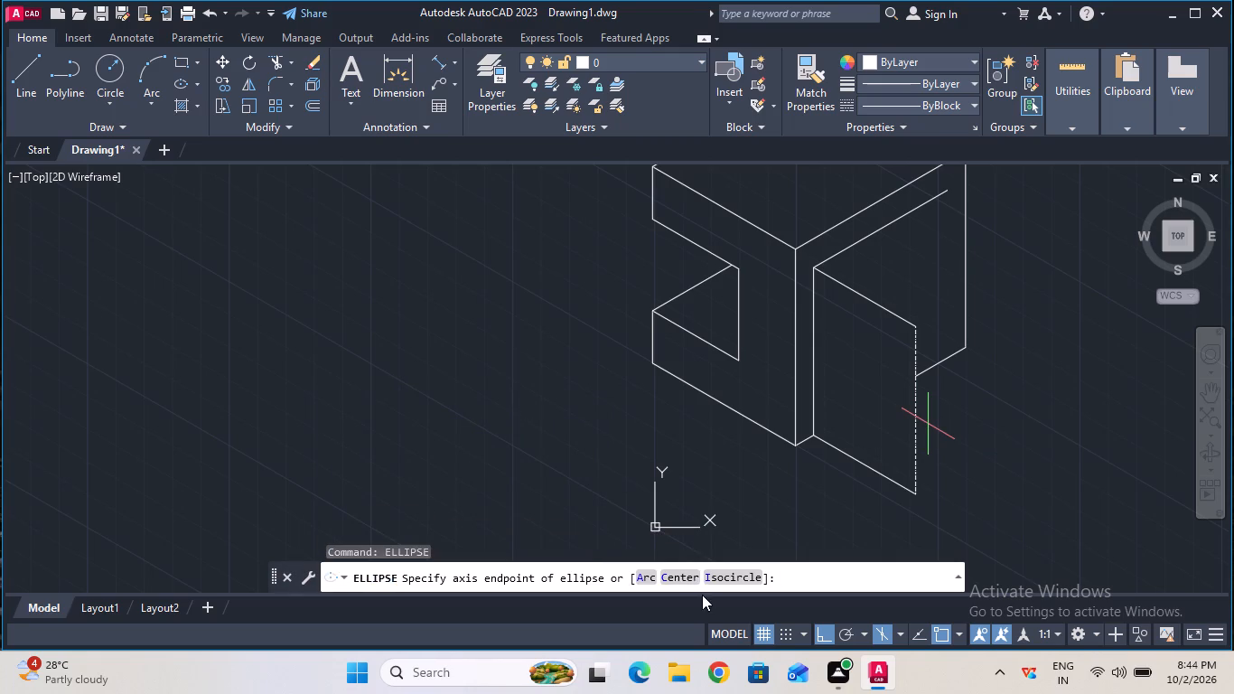
left_click(723, 577)
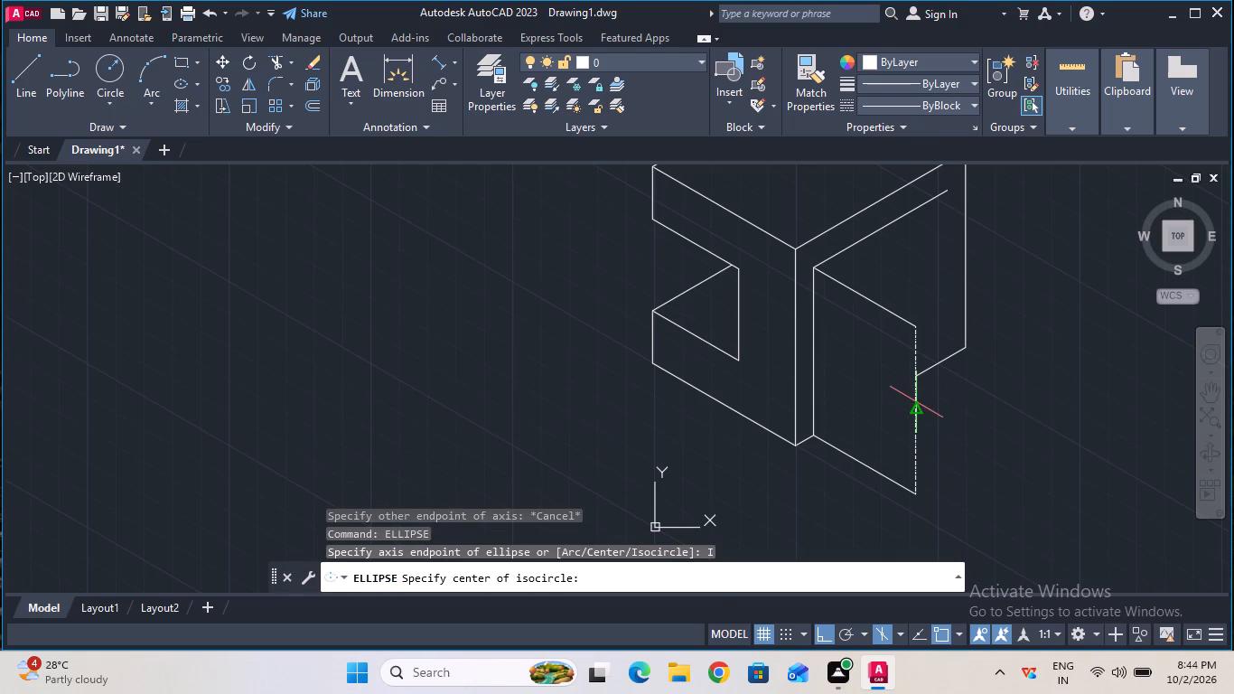
left_click(916, 406)
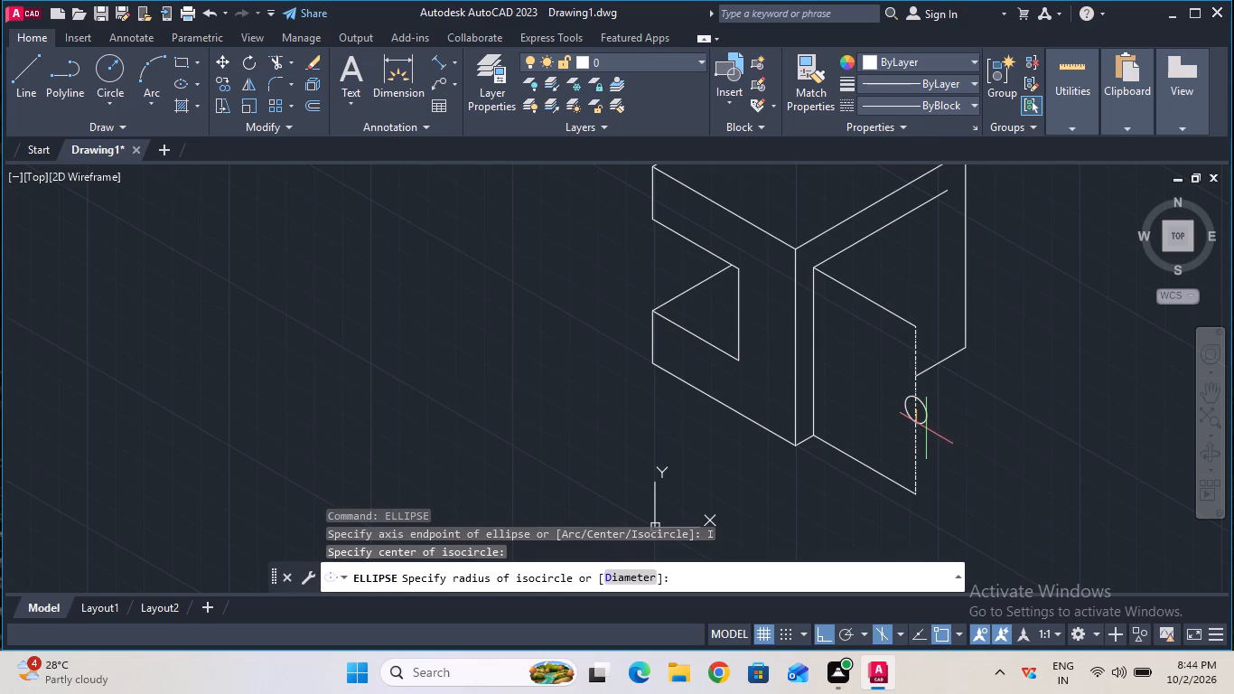
type("32")
key("Return")
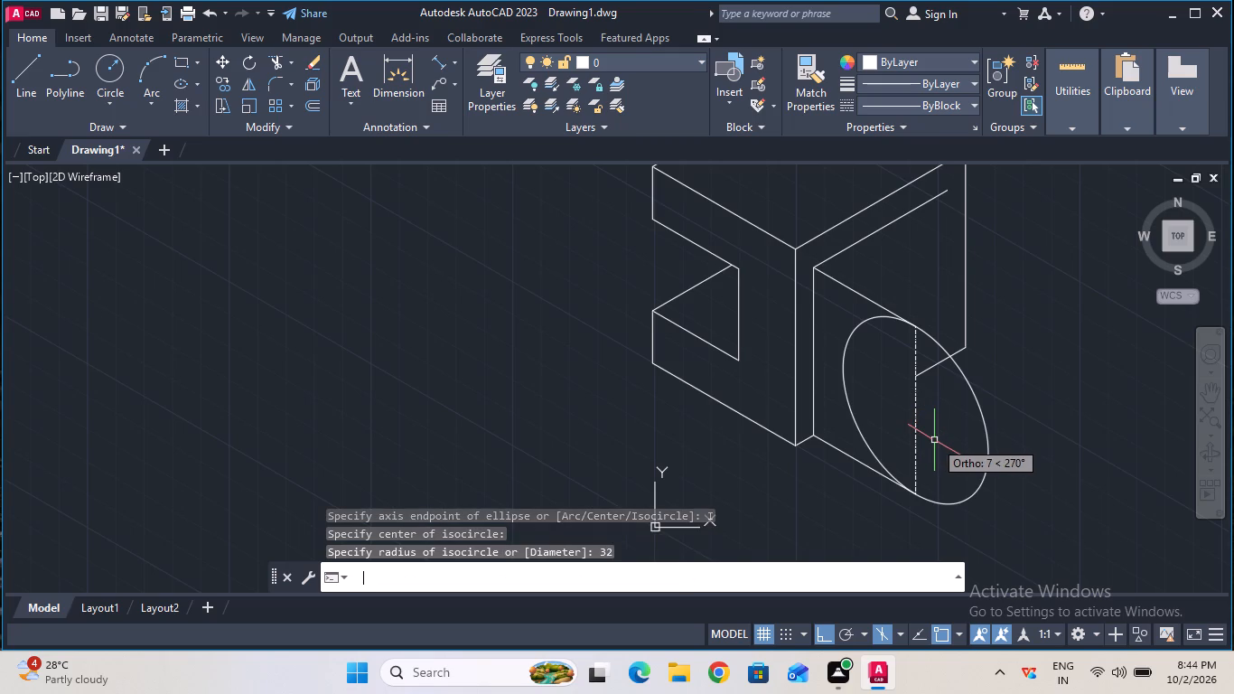
key("Escape")
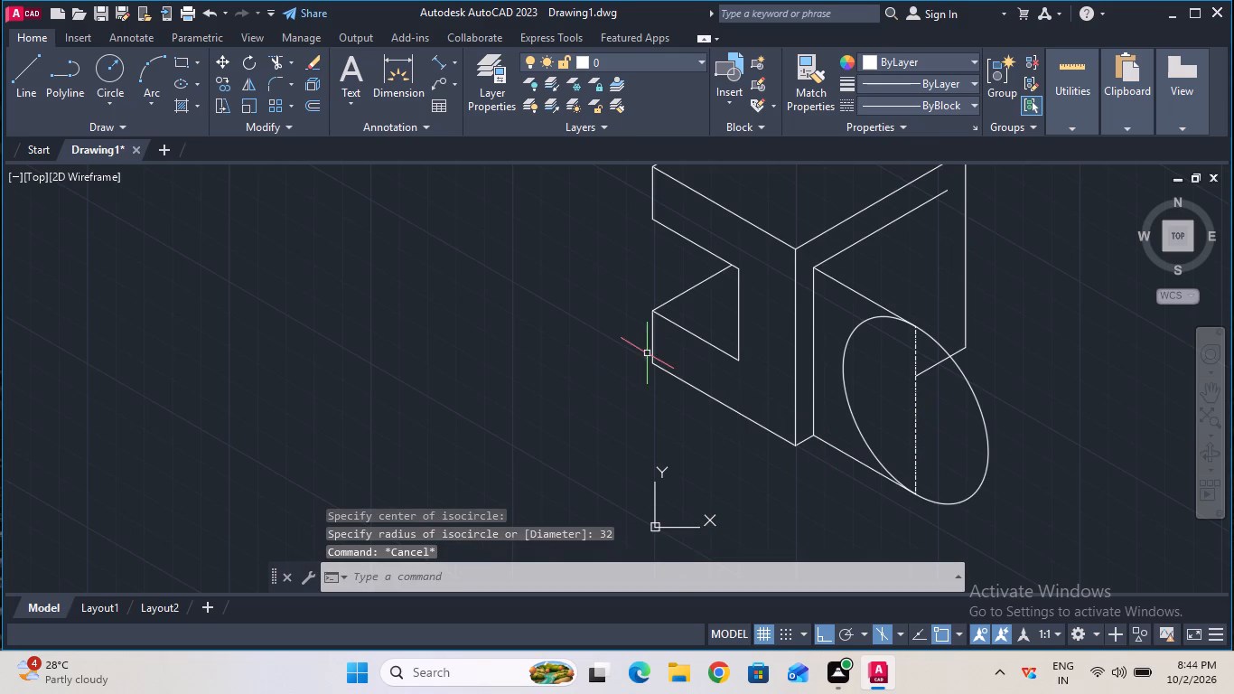
Trim away the isocircle's inner half so only the rounded outer end beyond the centre line remains.
left_click(274, 55)
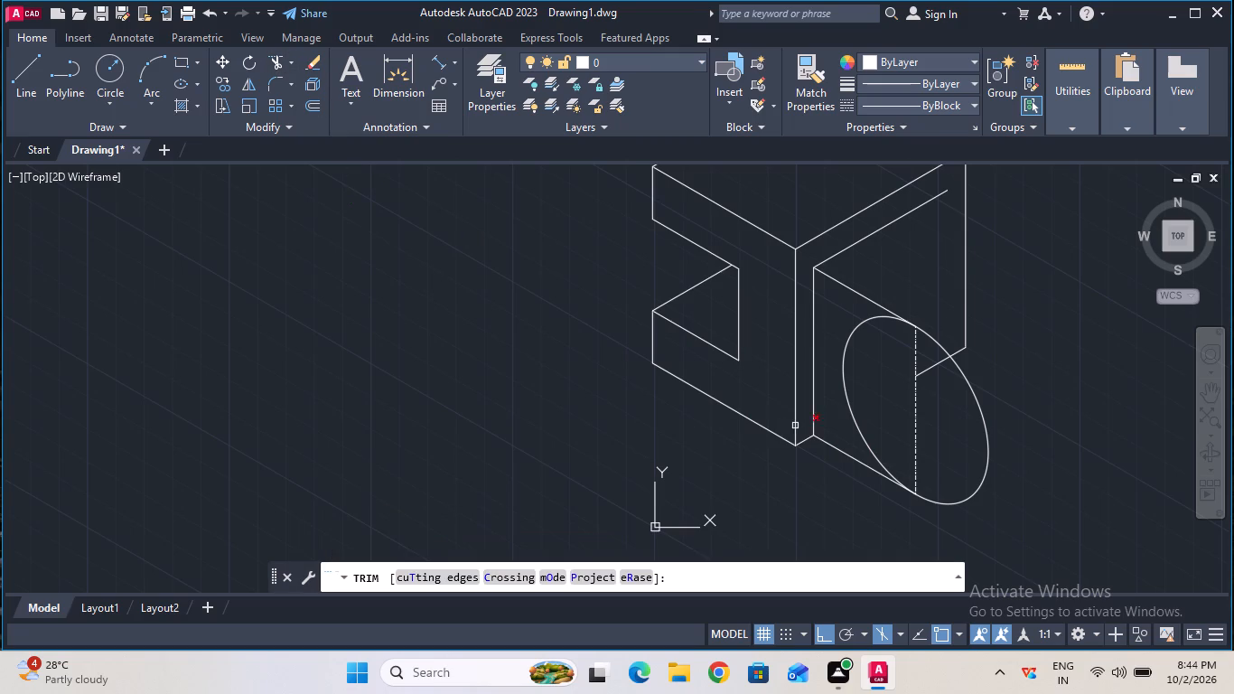
left_click(856, 421)
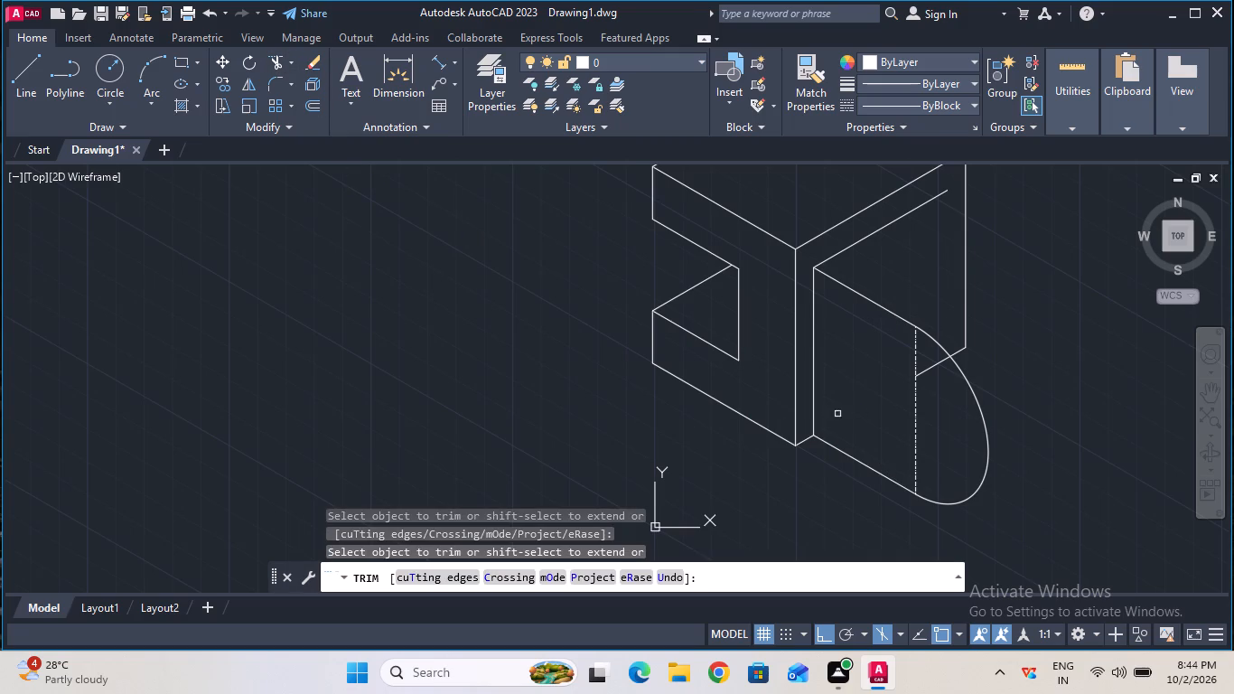
key("Escape")
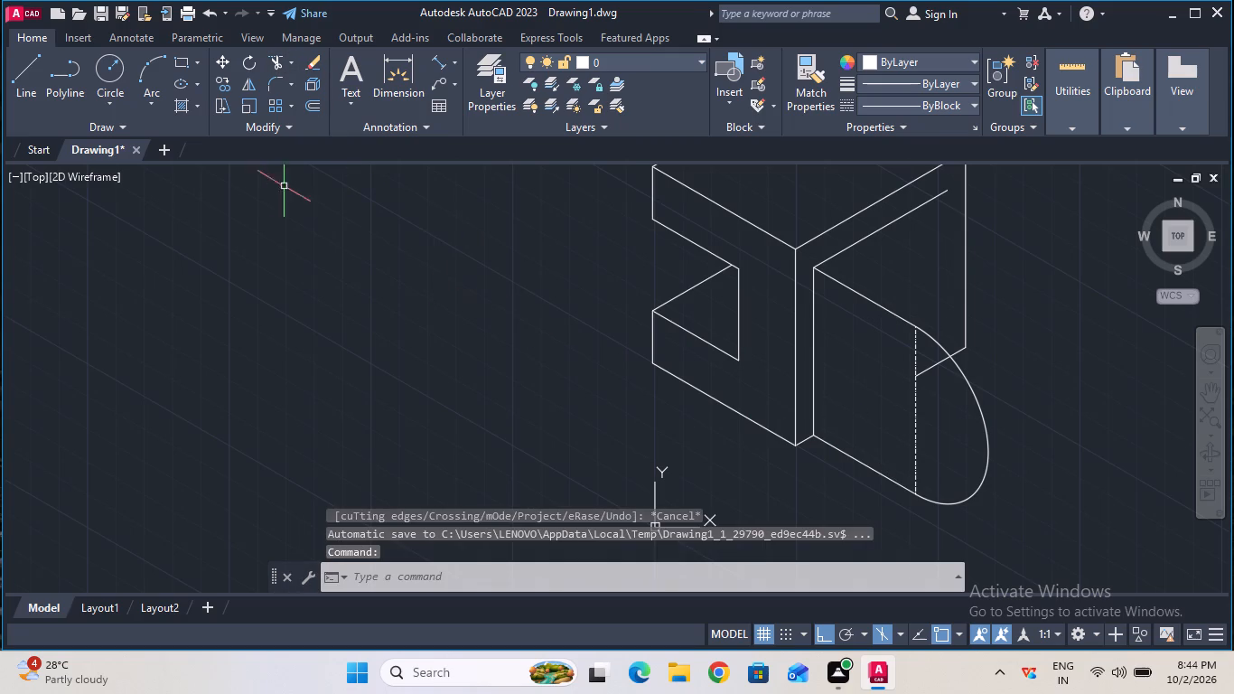
Trim the part of the right face's base edge lying between the dashed centre line and the plate's rounded end.
left_click(277, 63)
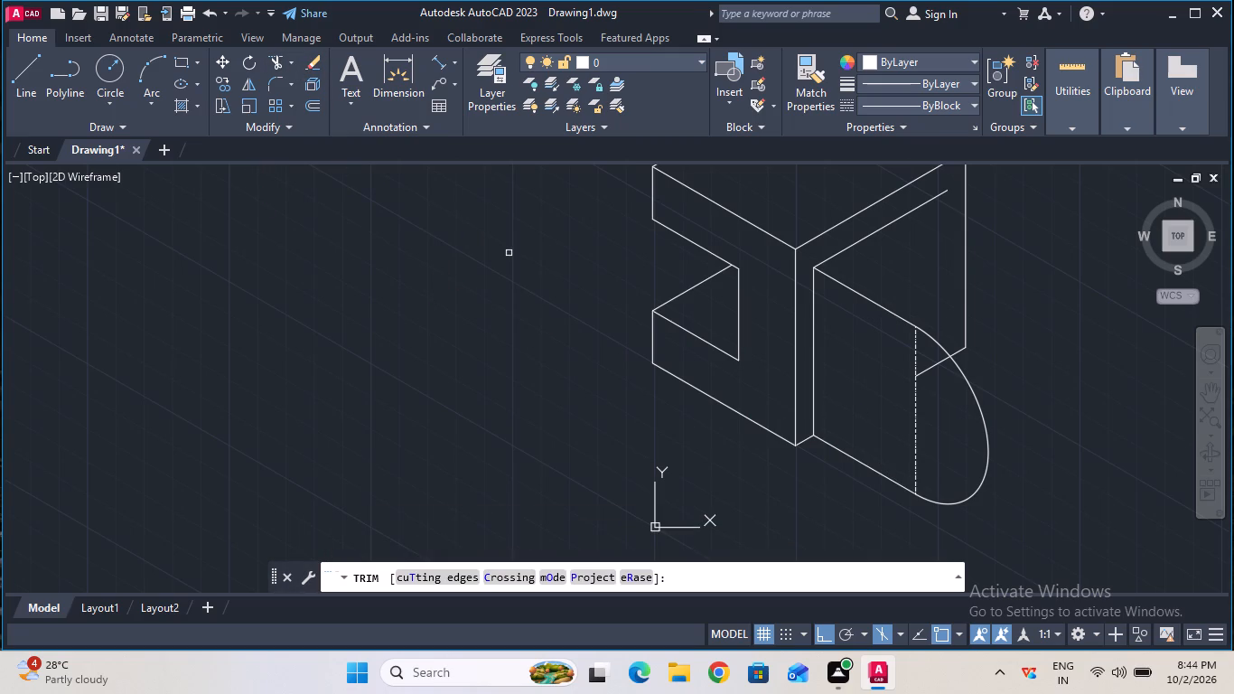
left_click(934, 365)
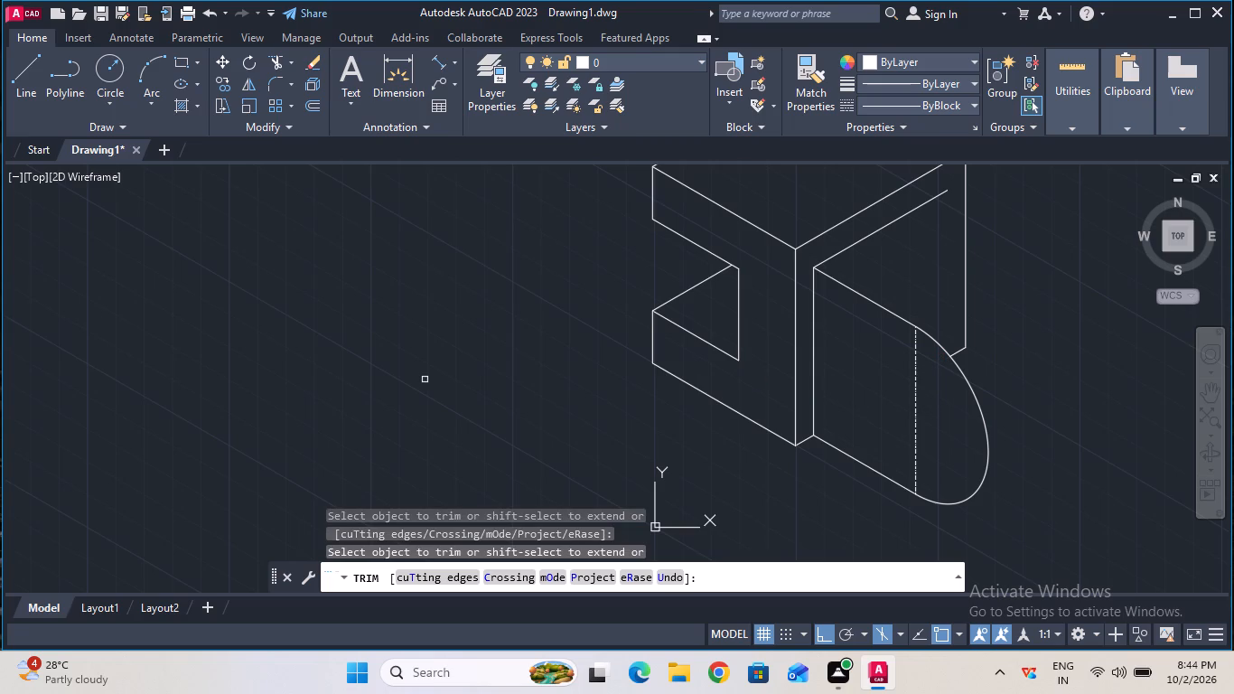
key("Escape")
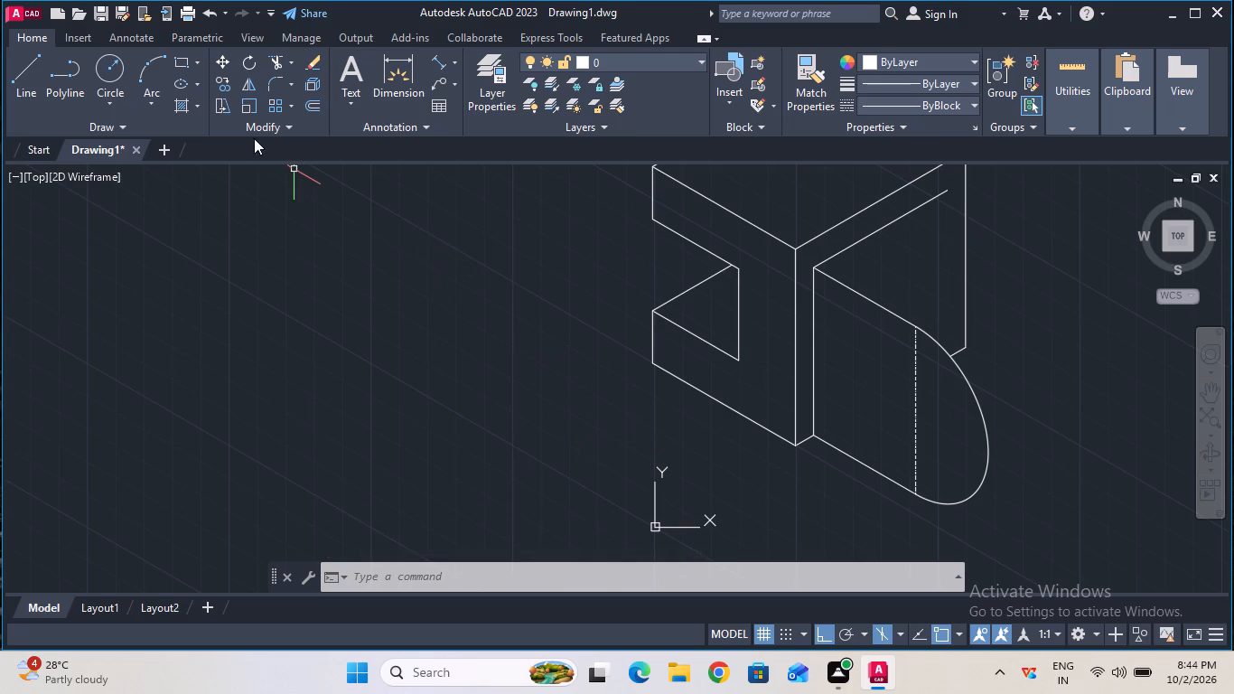
Copy the plate's sloping top edge and rounded end 19 mm along the 30° receding axis on the top isoplane.
left_click(224, 89)
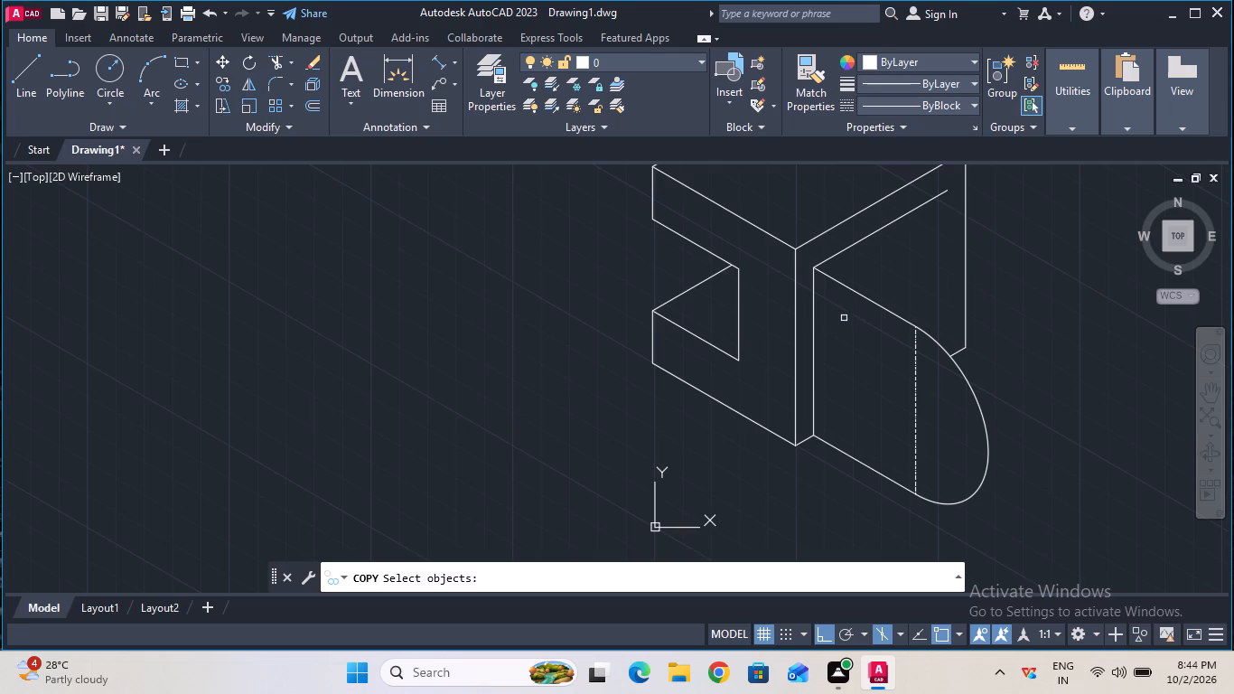
left_click(870, 302)
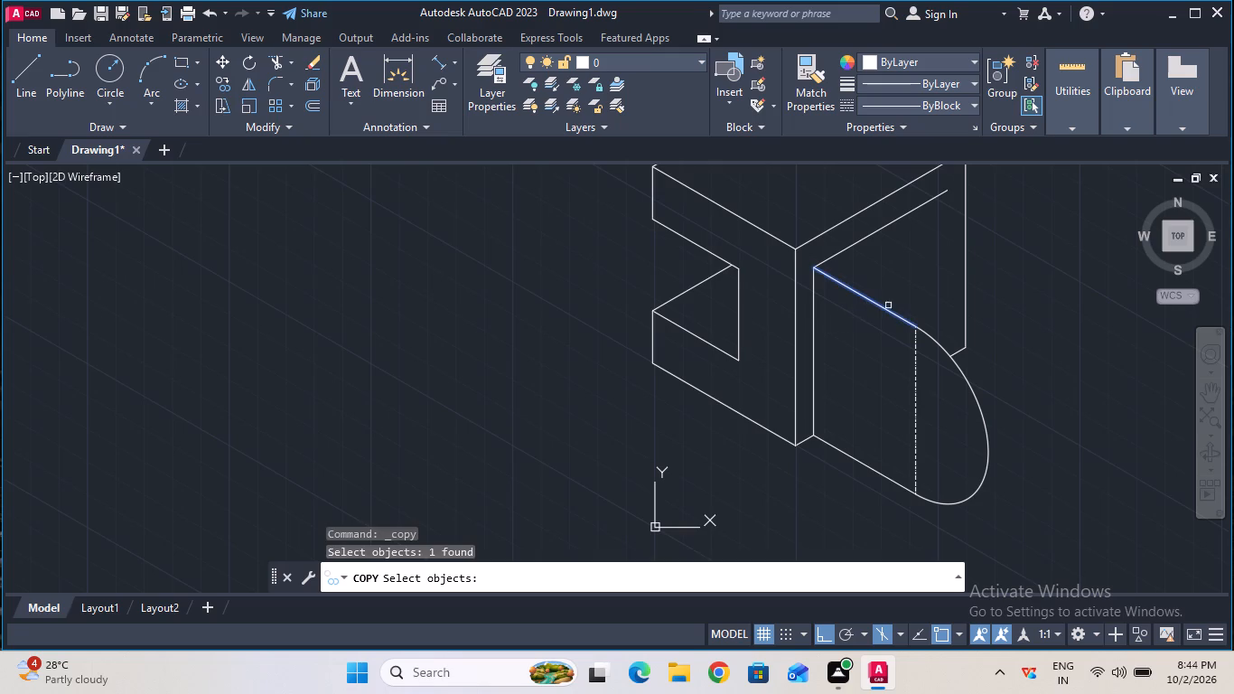
left_click(958, 367, "shift")
key("Return")
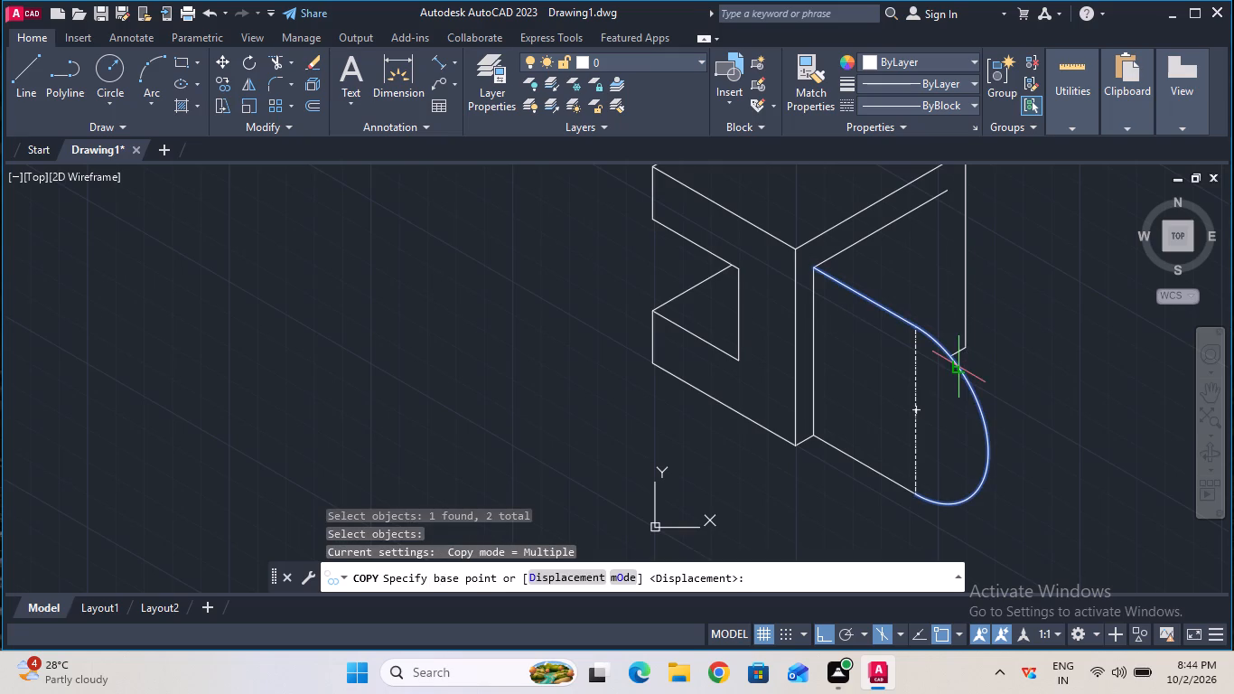
left_click(918, 411)
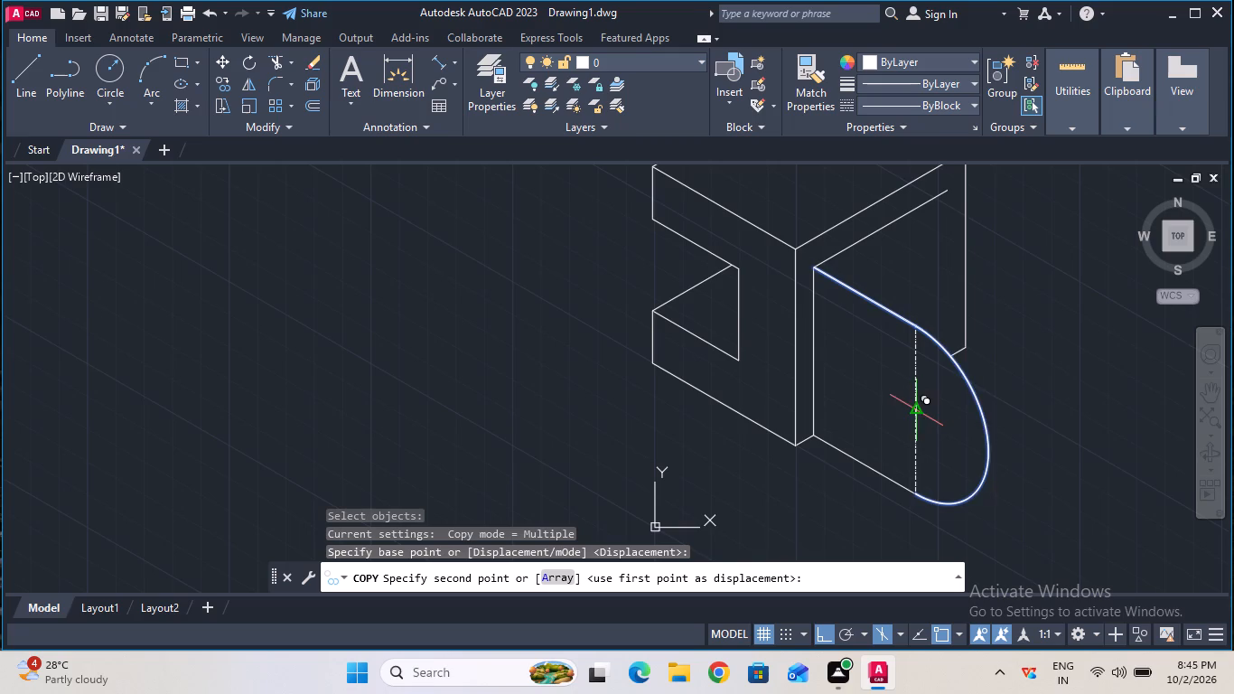
key("F5")
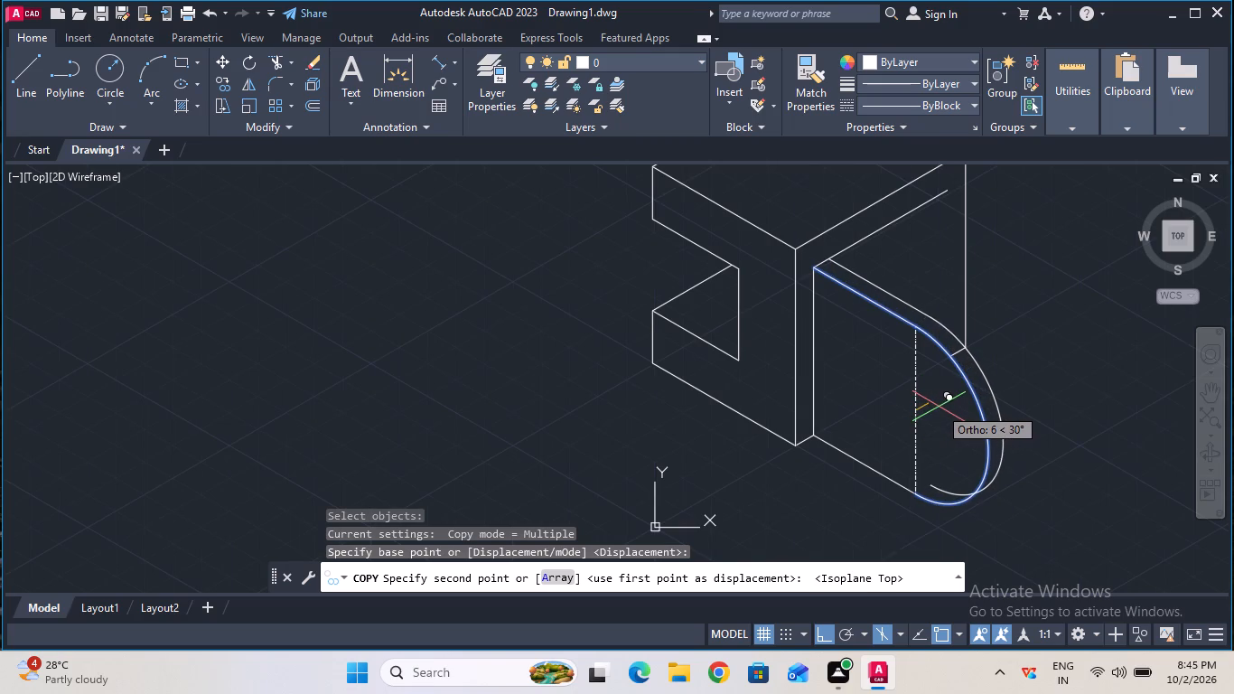
type("19")
key("Return")
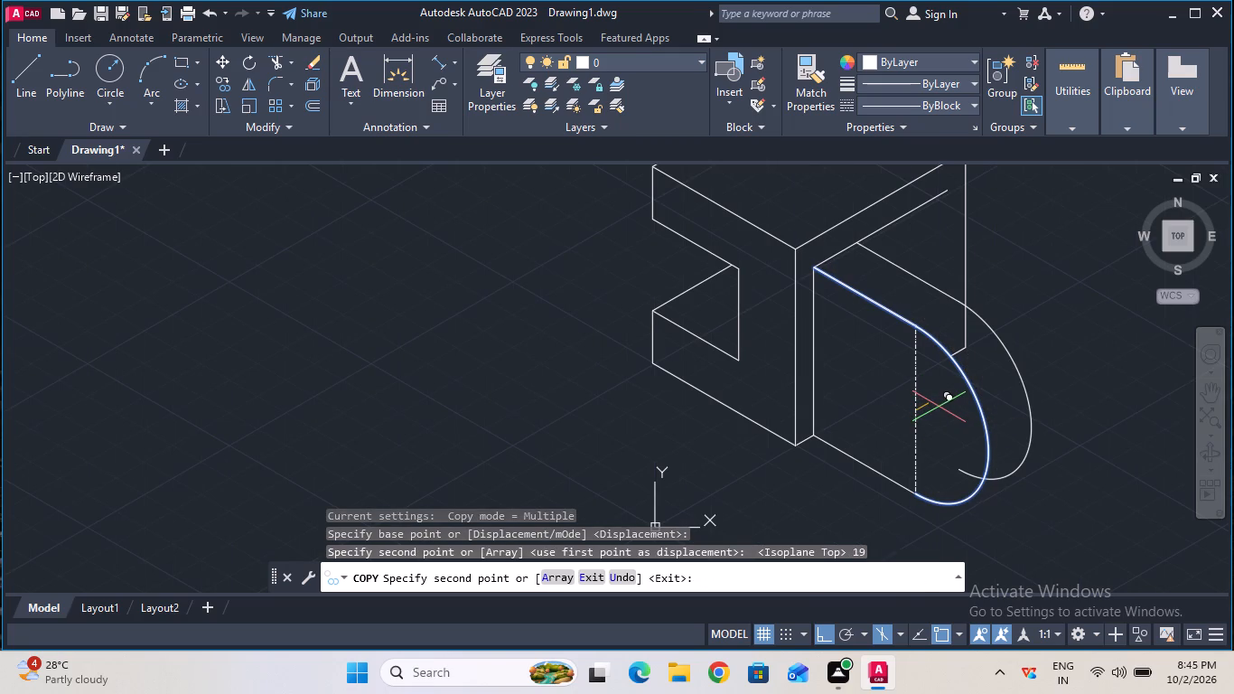
key("Escape")
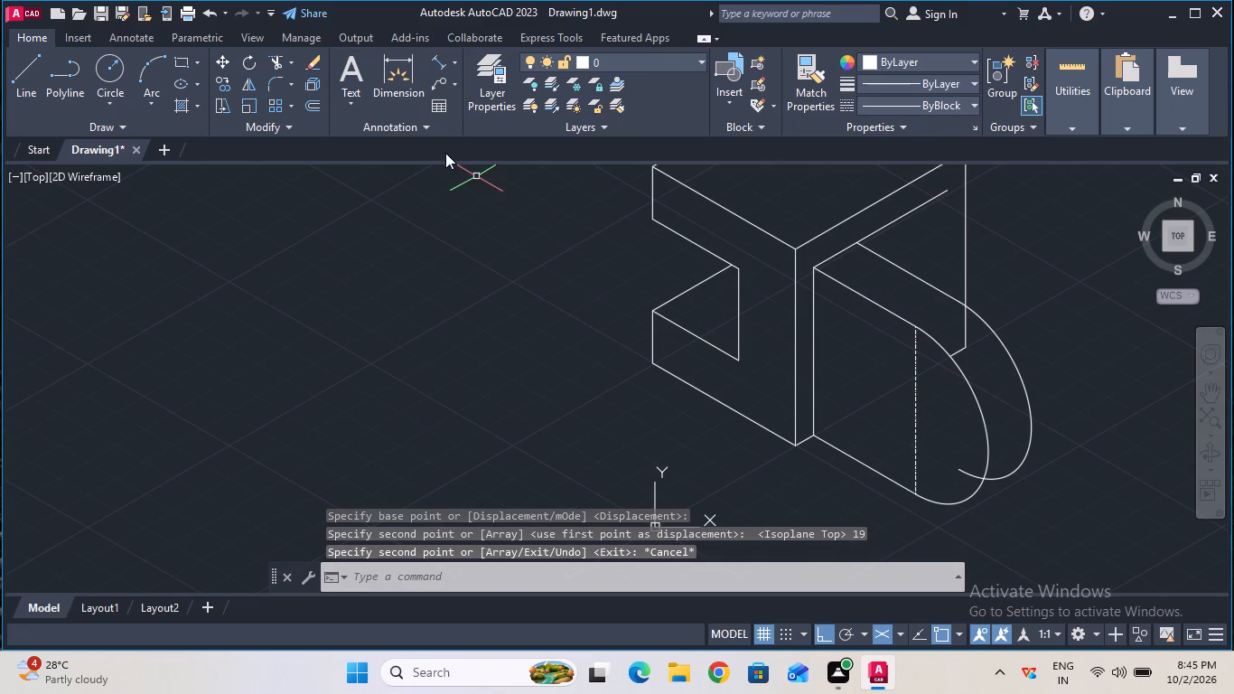
Trim the block's outer vertical edge below the copied outline and the leftover stub of base edge behind the plate.
left_click(282, 70)
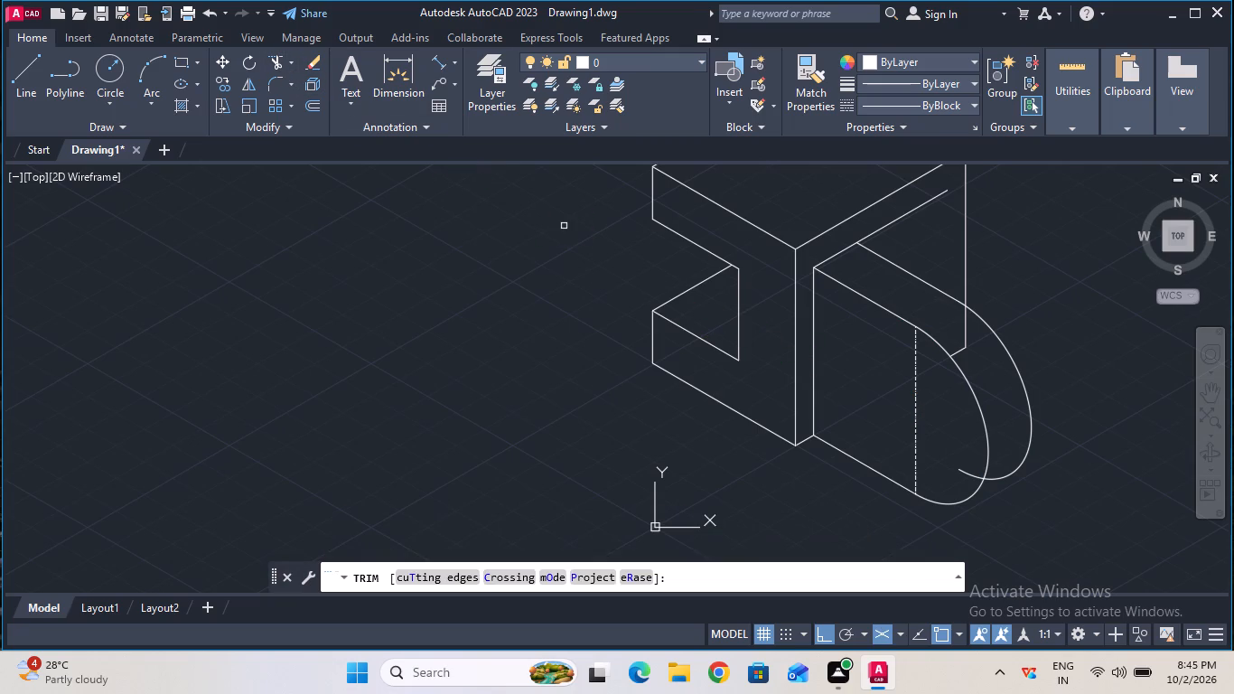
left_click(964, 333)
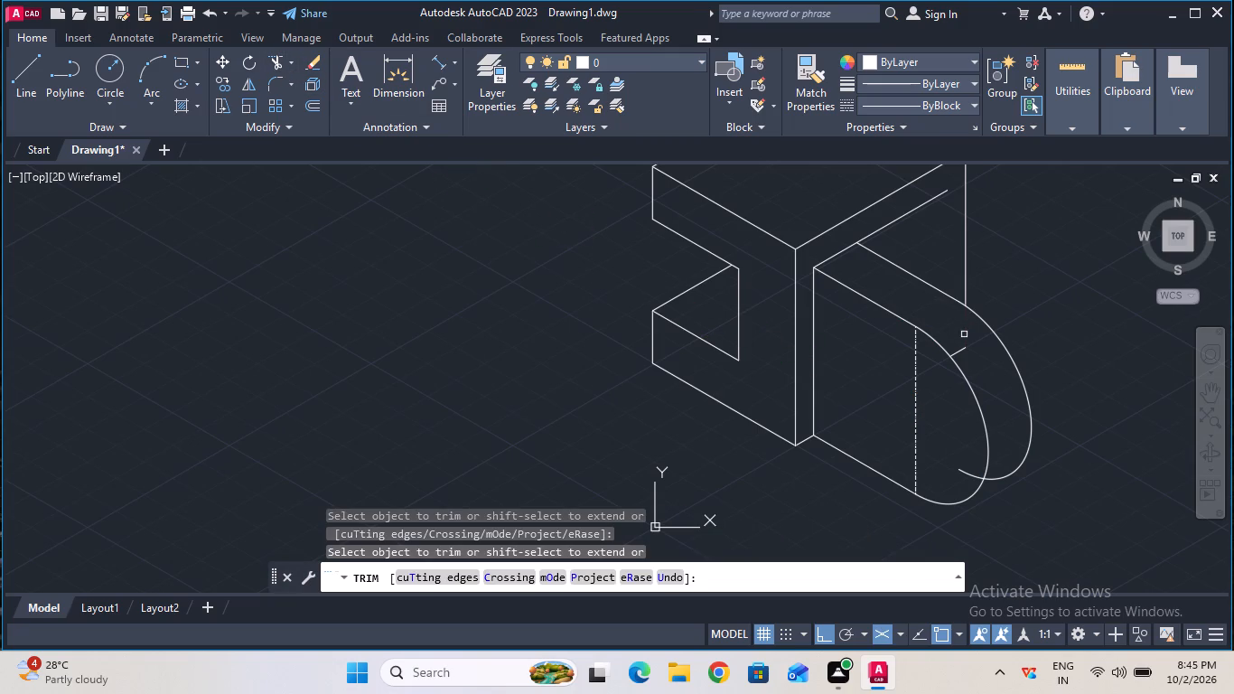
left_click(959, 351)
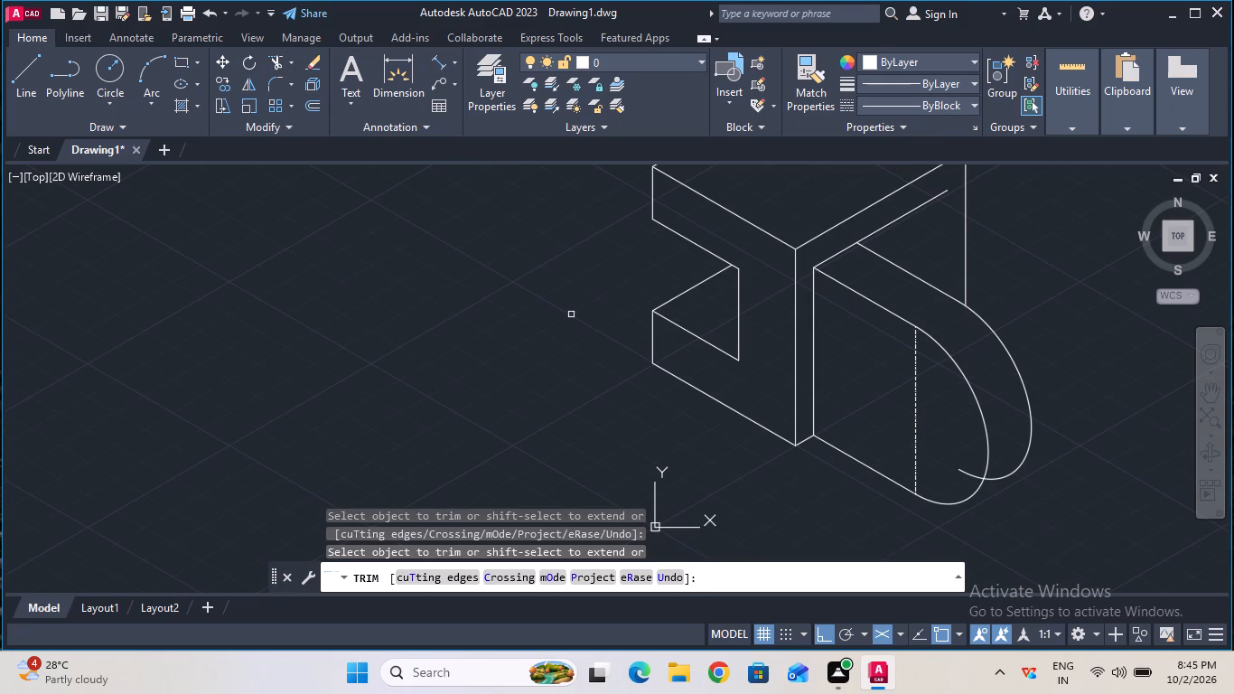
key("Escape")
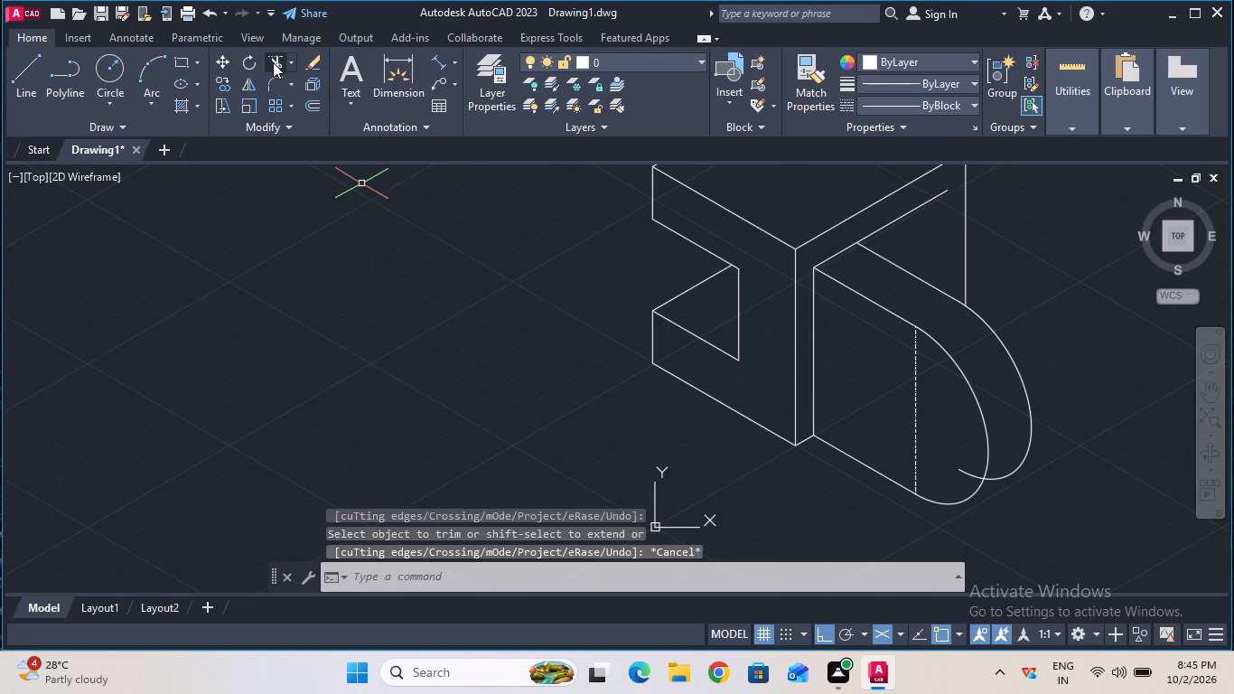
Trim the lower tail of the copied rear arc where it falls inside the front rounded outline.
left_click(273, 62)
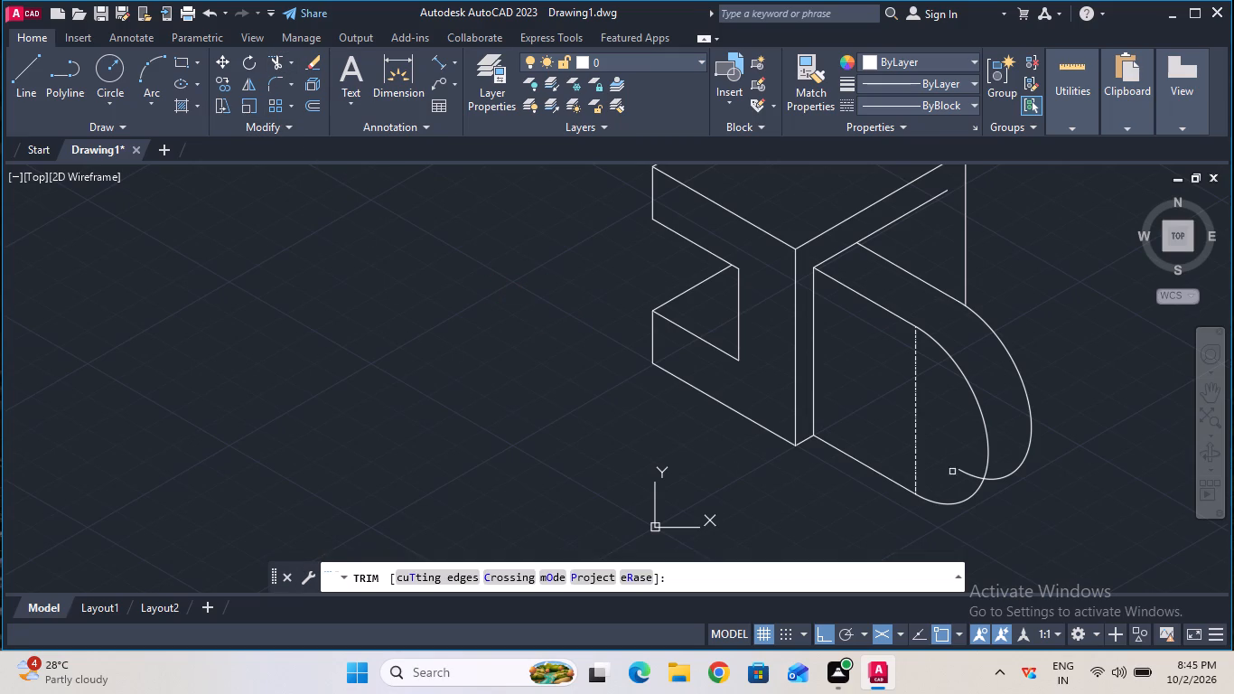
left_click(966, 470)
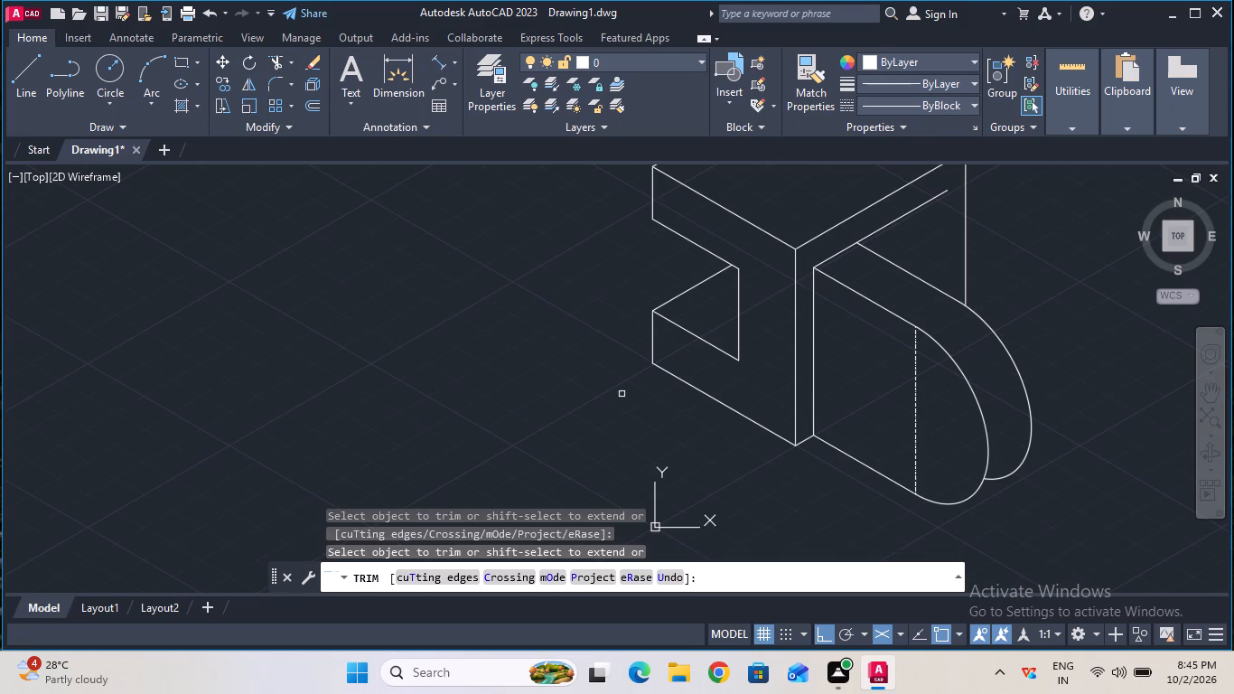
key("Escape")
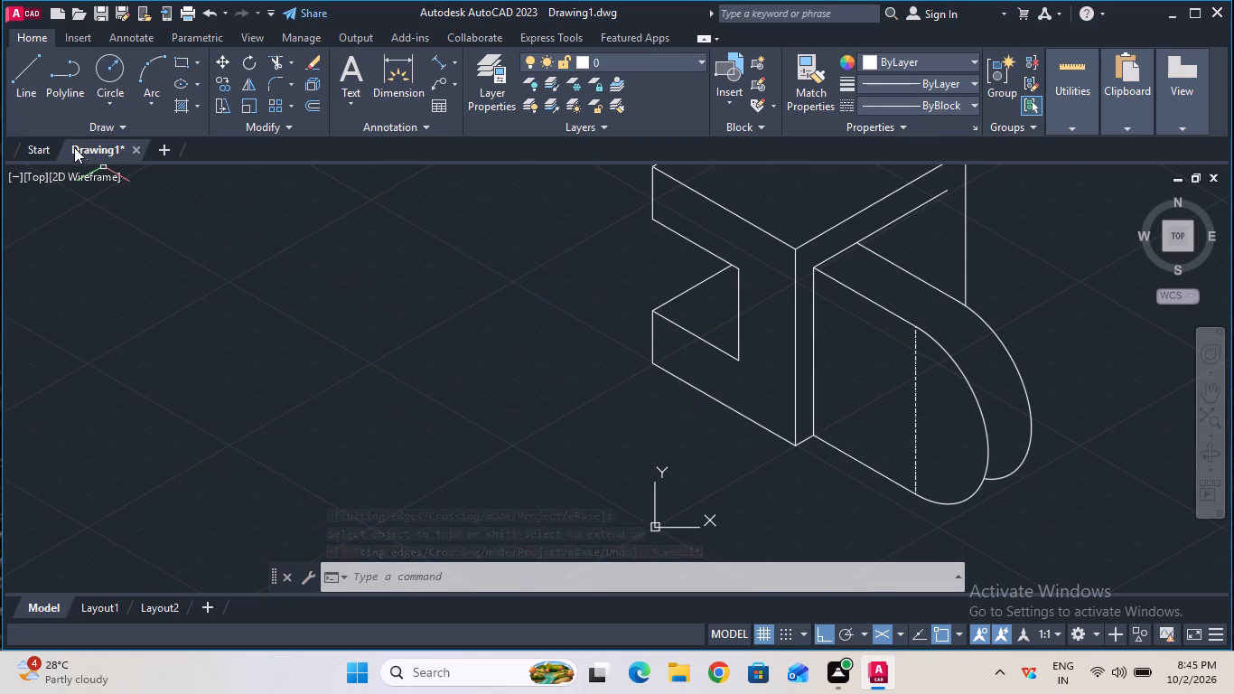
Draw a line joining the bottoms of the front and rear rounded ends to close the plate's thickness.
left_click(36, 85)
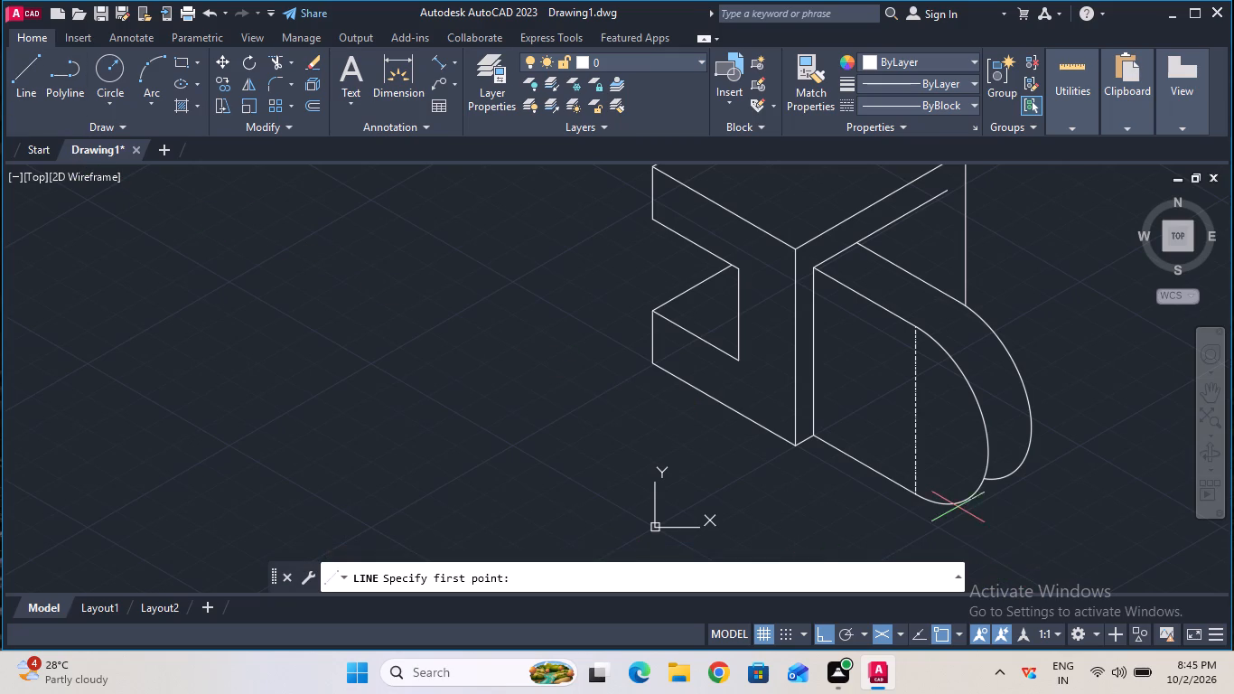
left_click(967, 502)
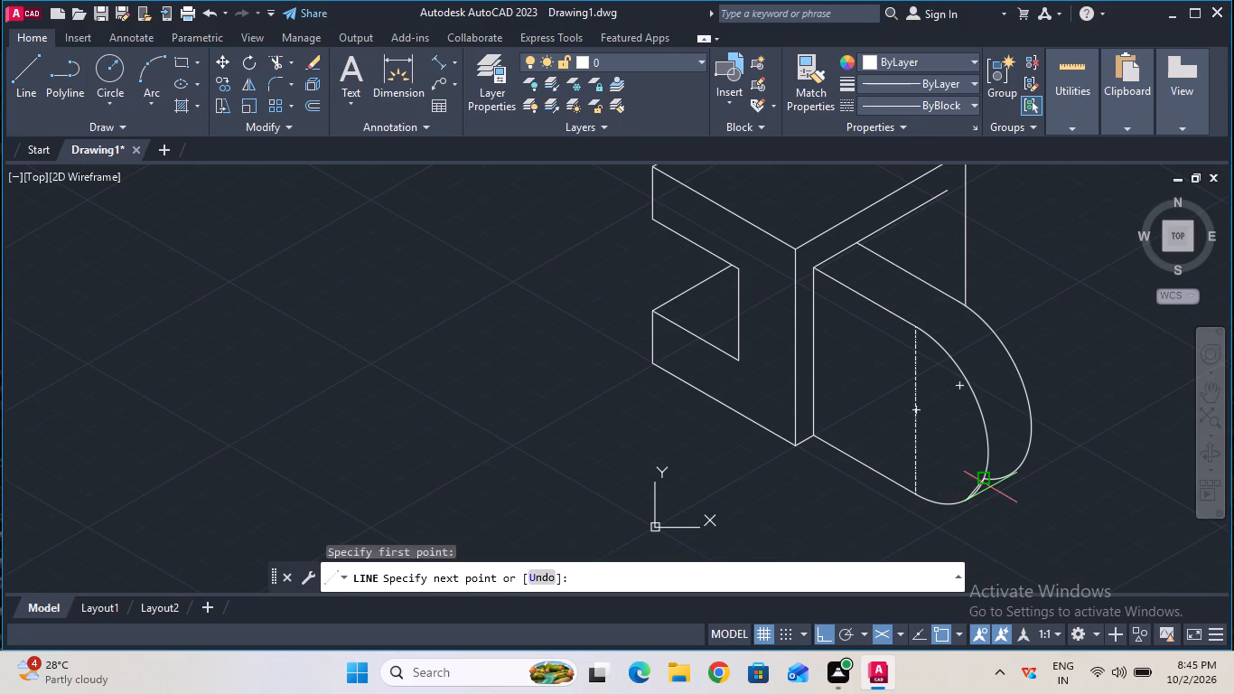
left_click(1011, 476)
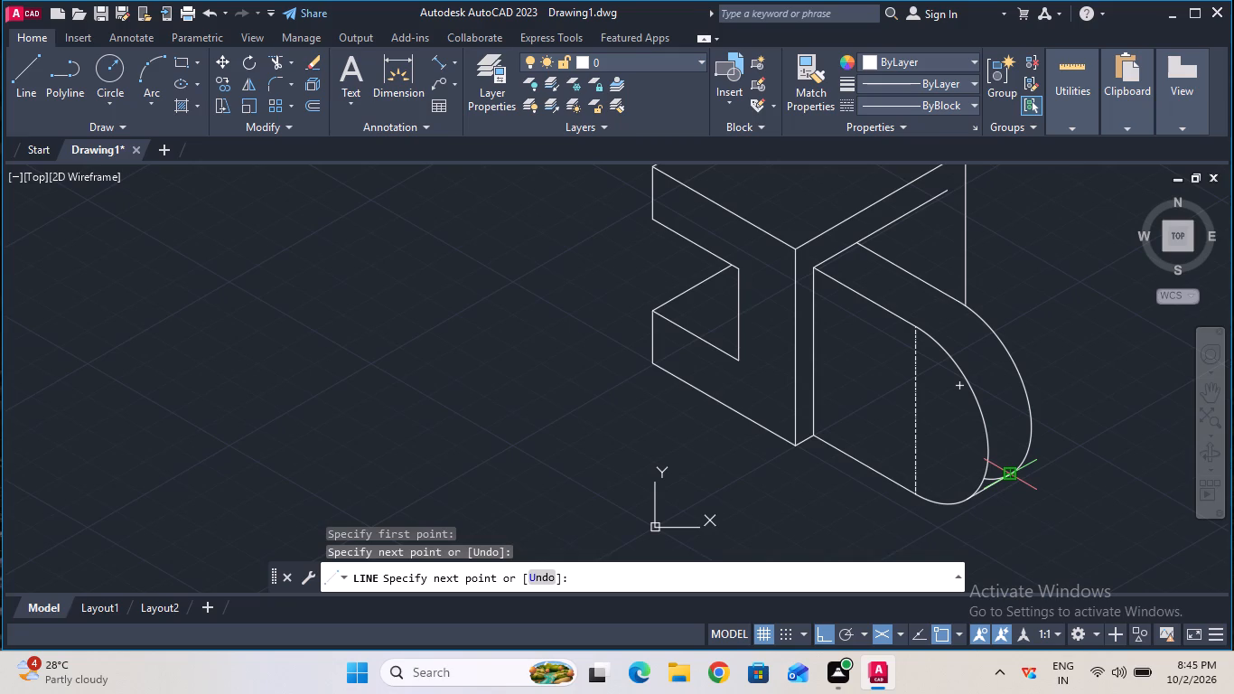
key("Escape")
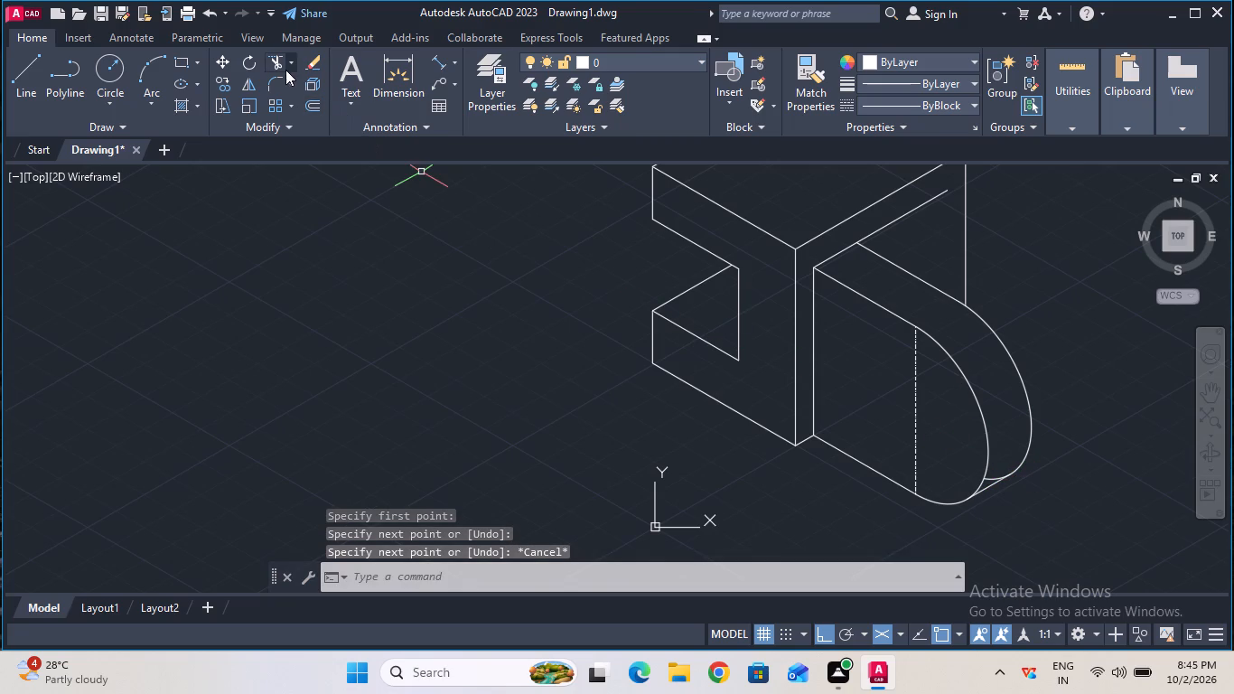
Trim the short piece of rear arc left between the front rounded end and the new joining line.
left_click(282, 68)
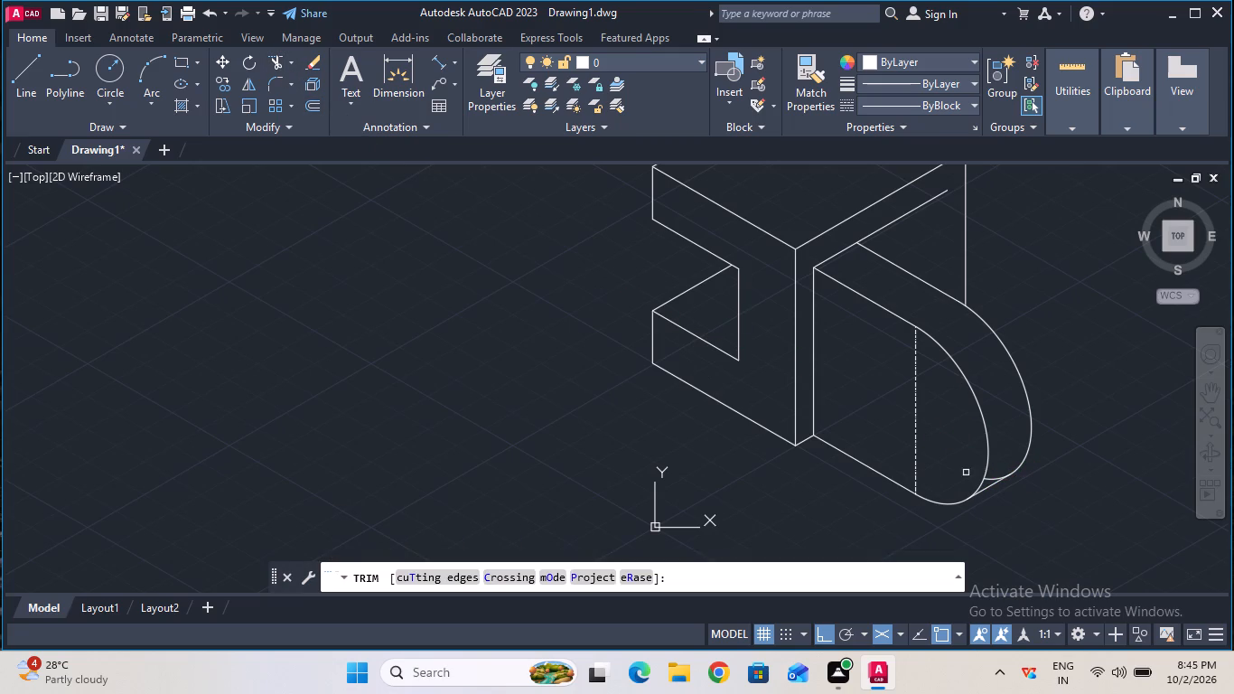
left_click(992, 479)
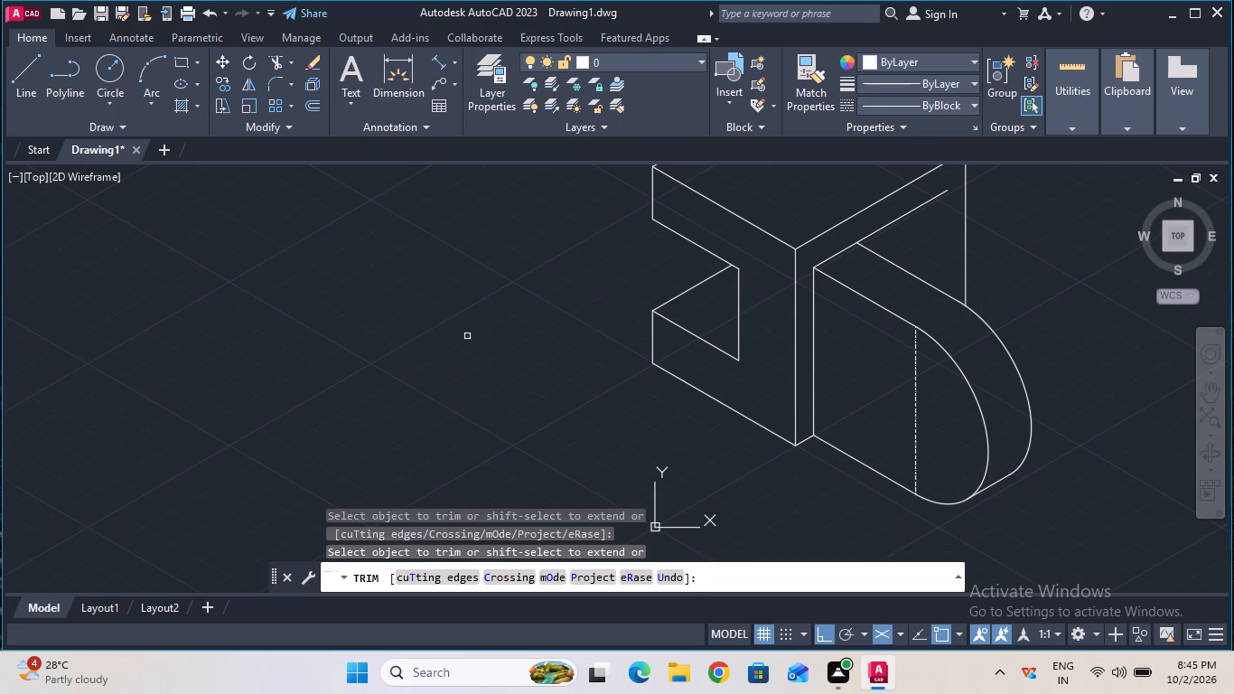
key("Escape")
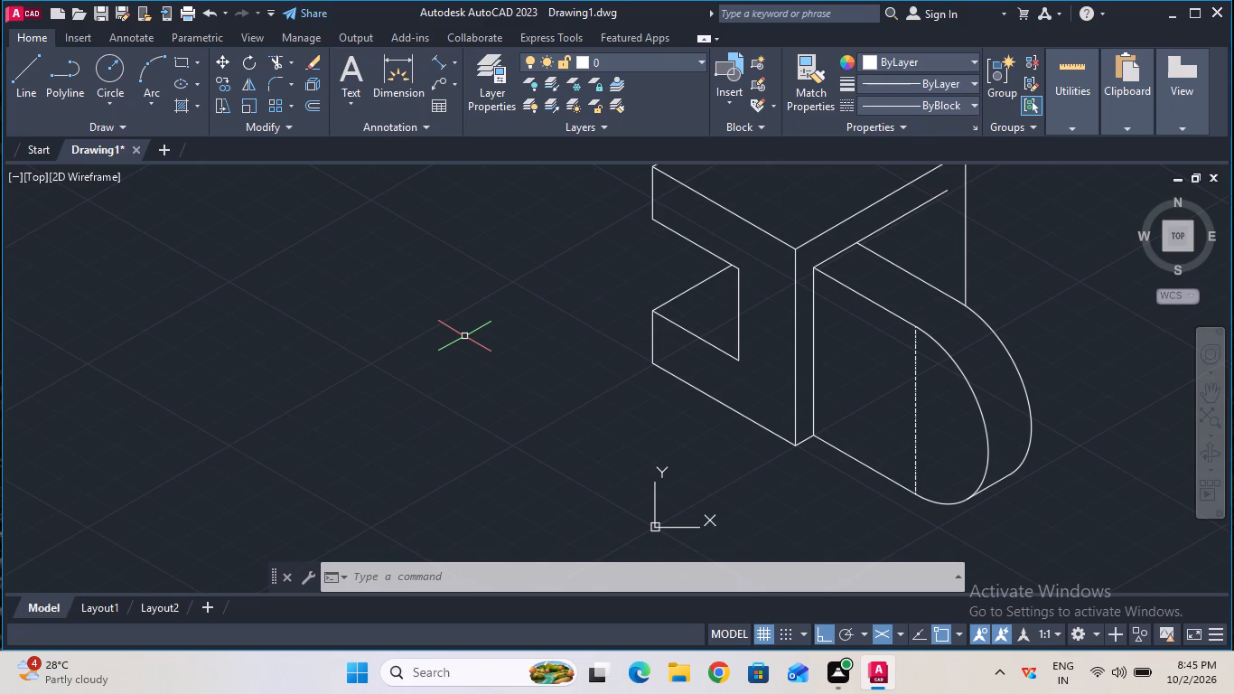
key("Escape")
Draw a 25 mm diameter isocircle on the left isoplane, centred on the midpoint of the plate's dashed centre line.
left_click(225, 82)
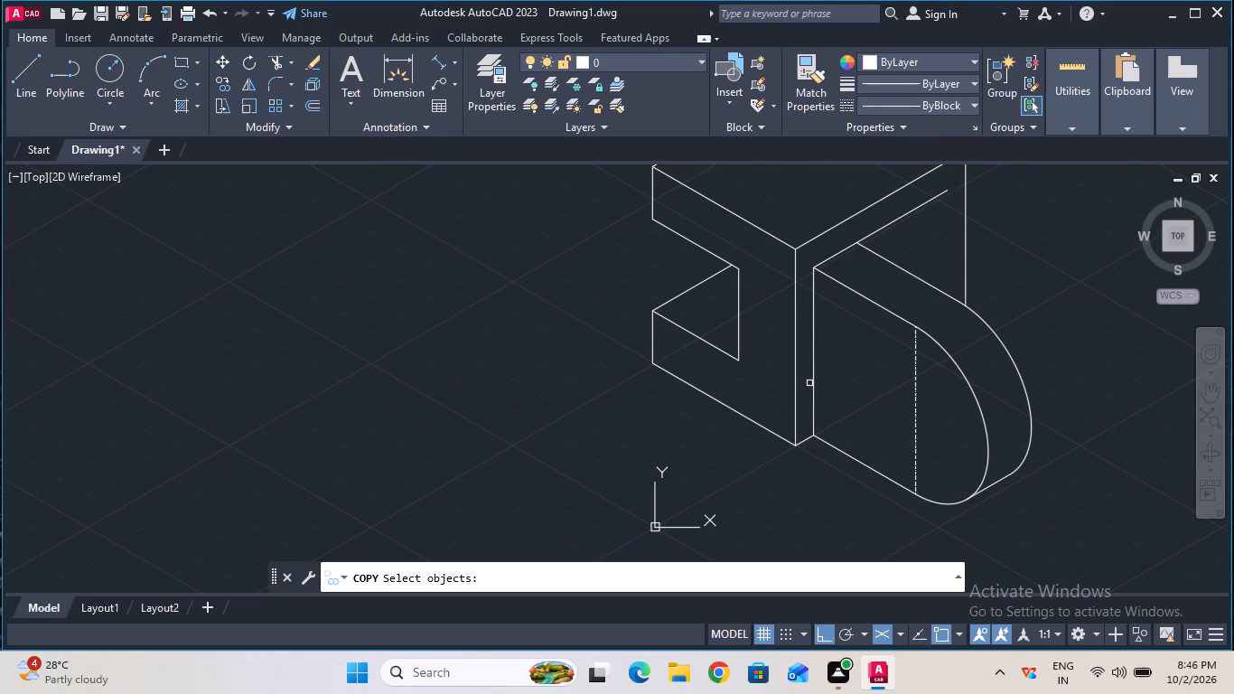
key("Escape")
type("ell")
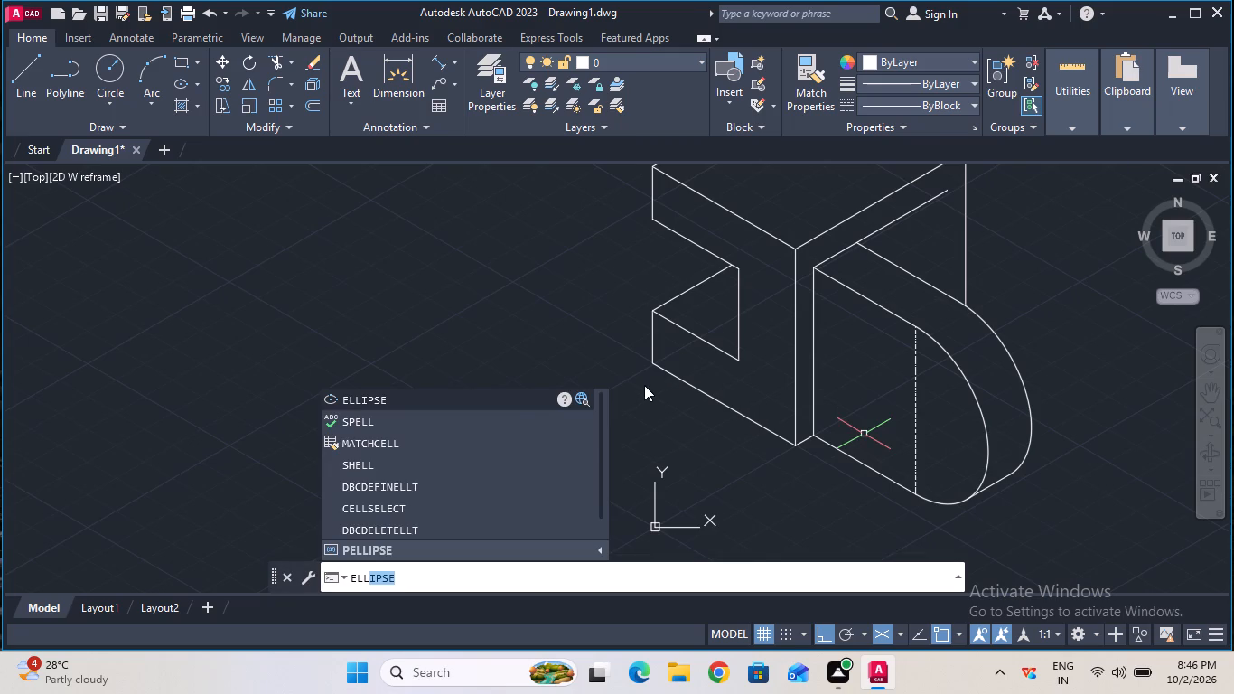
left_click(495, 395)
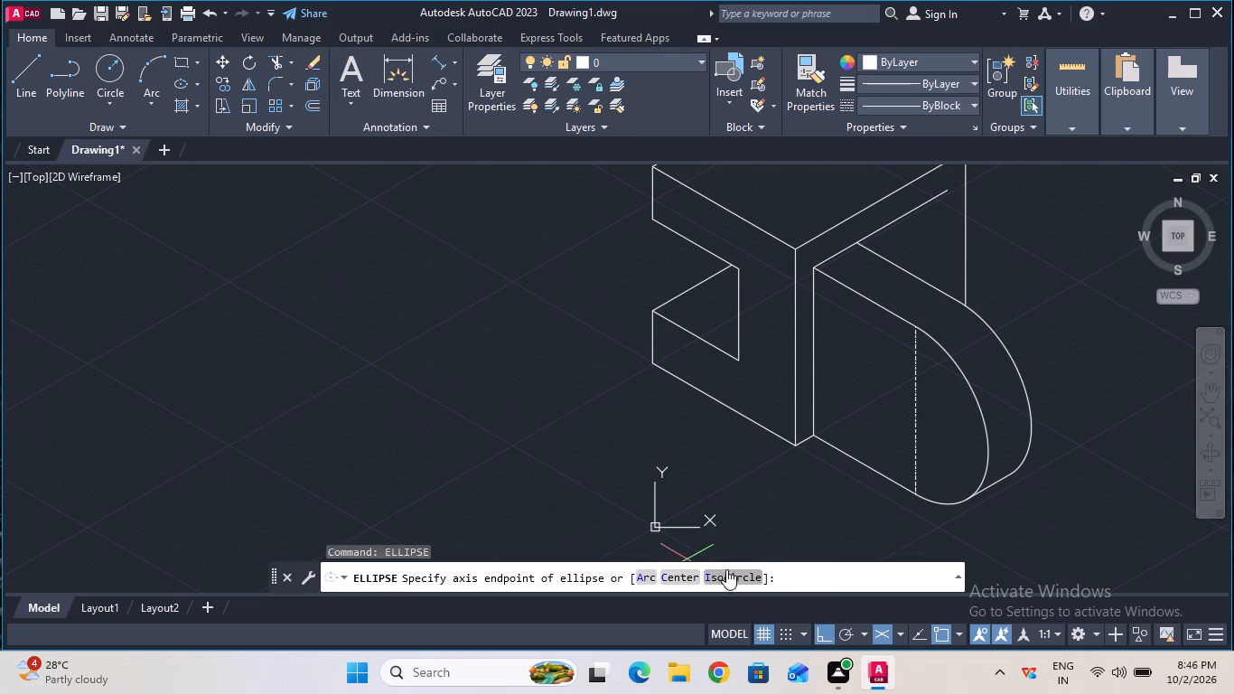
left_click(726, 575)
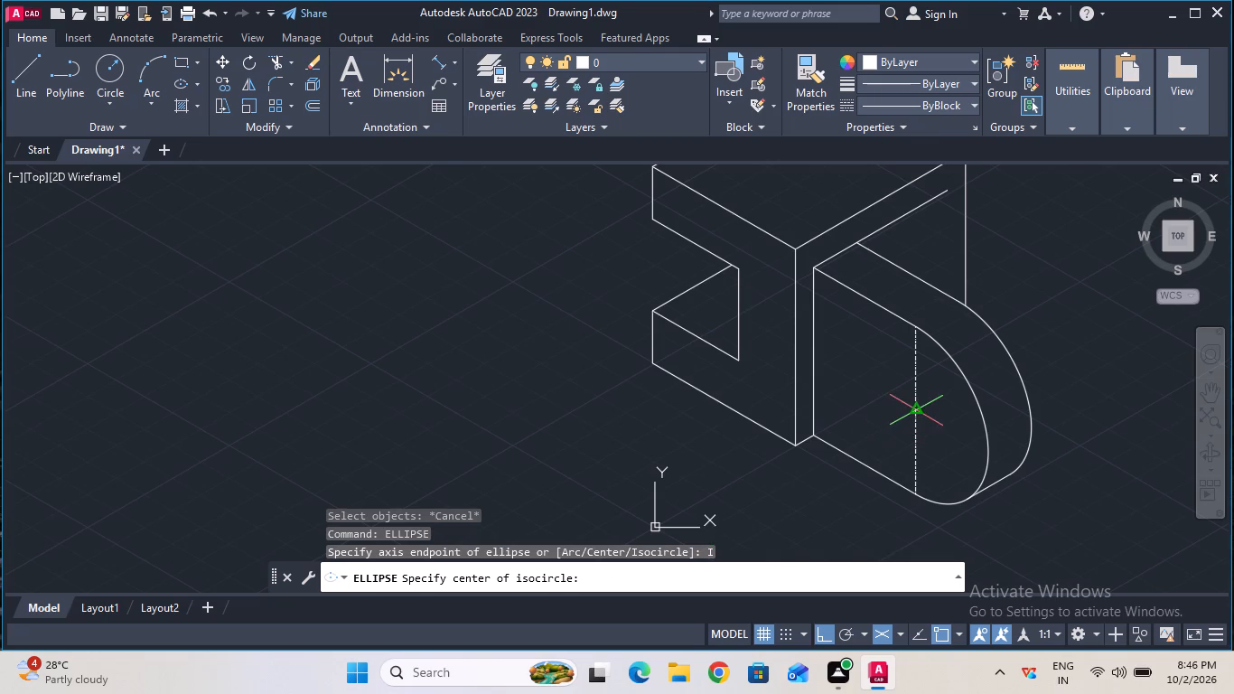
left_click(919, 407)
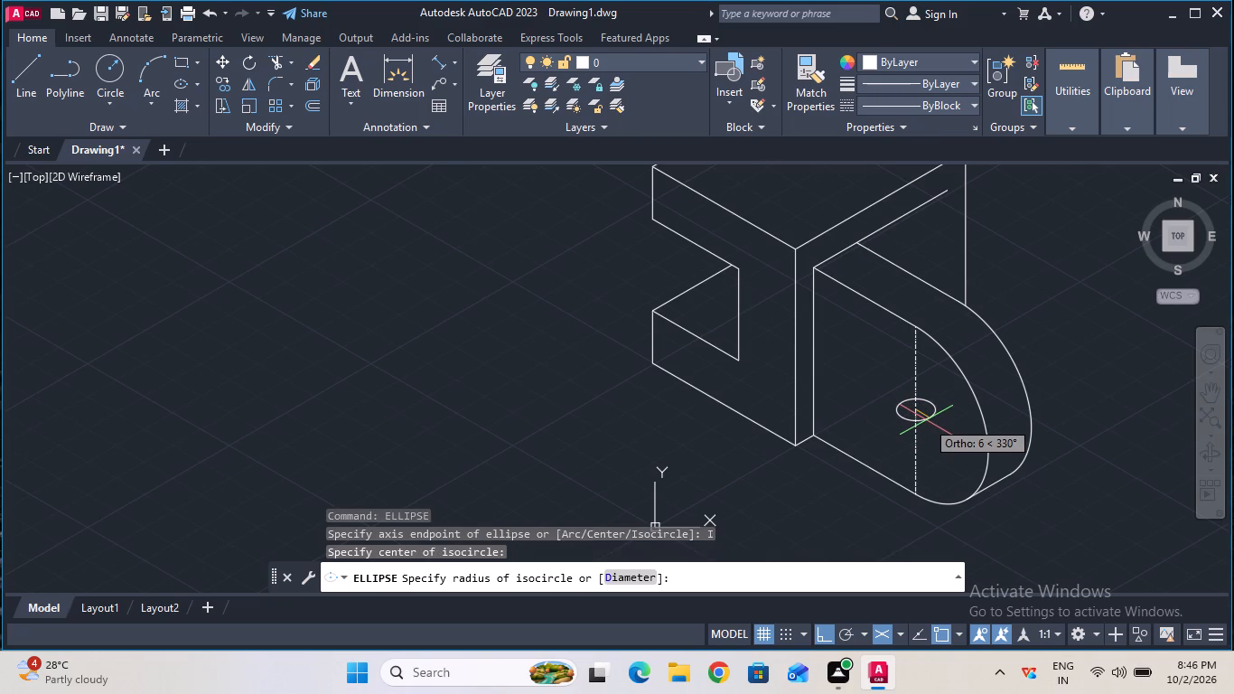
key("F5")
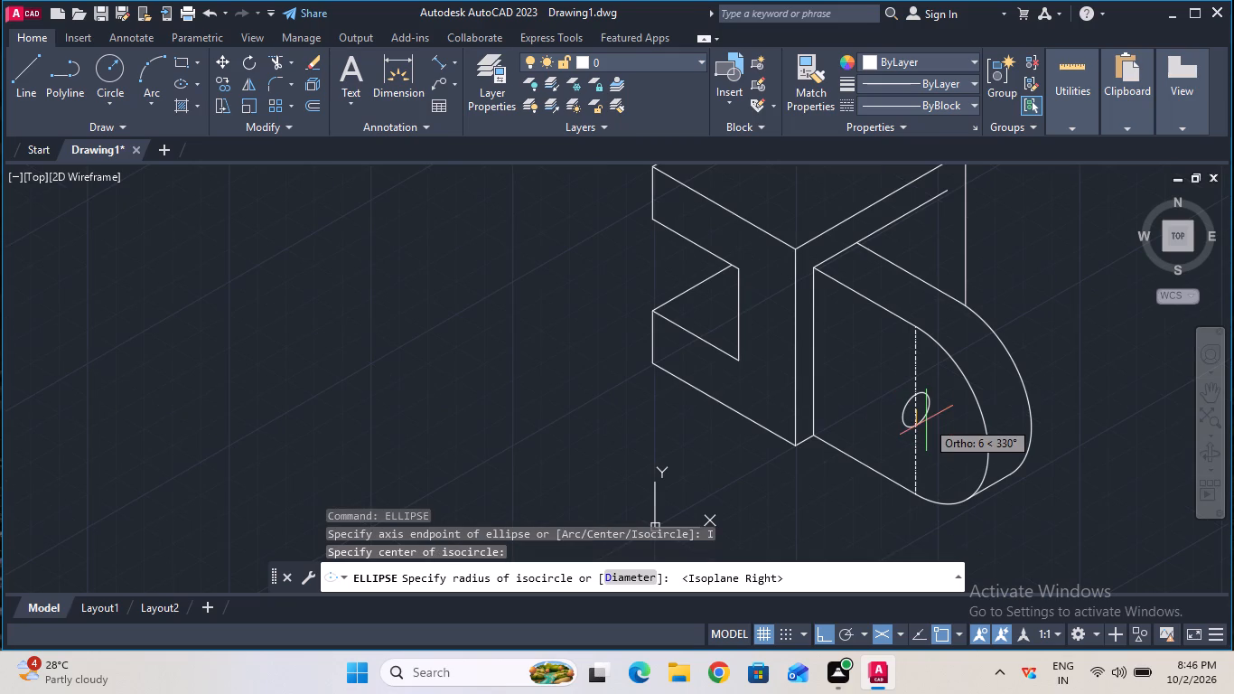
key("F5")
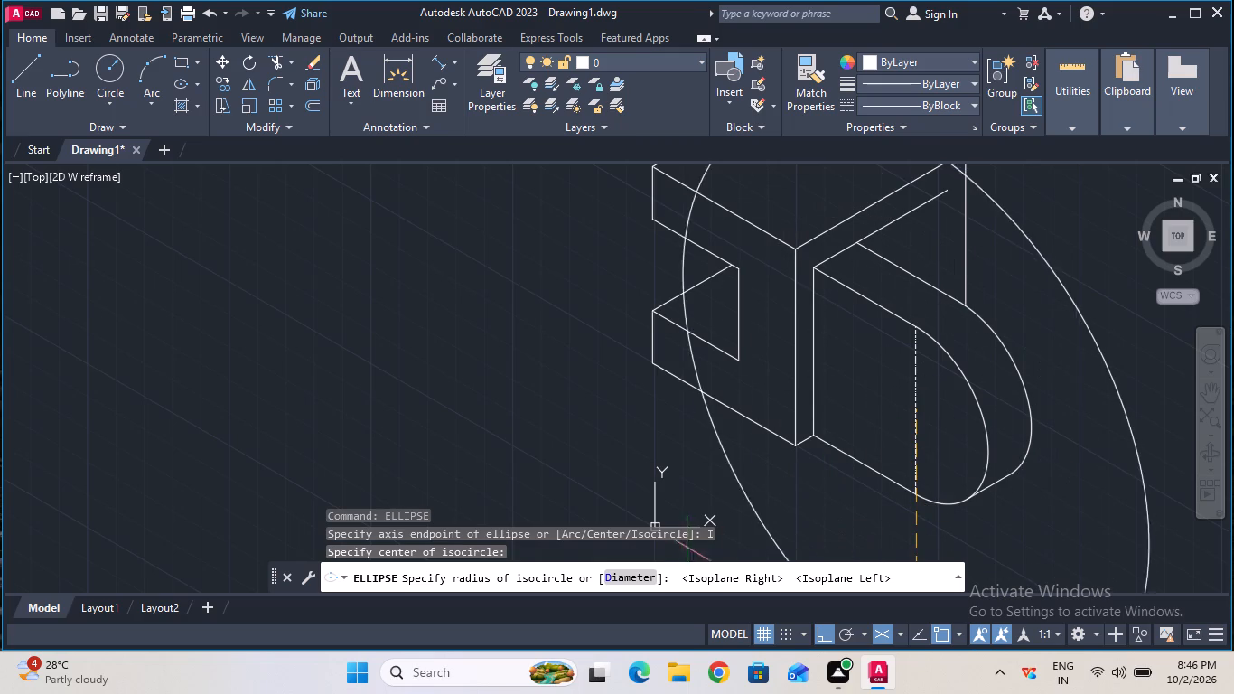
left_click(633, 573)
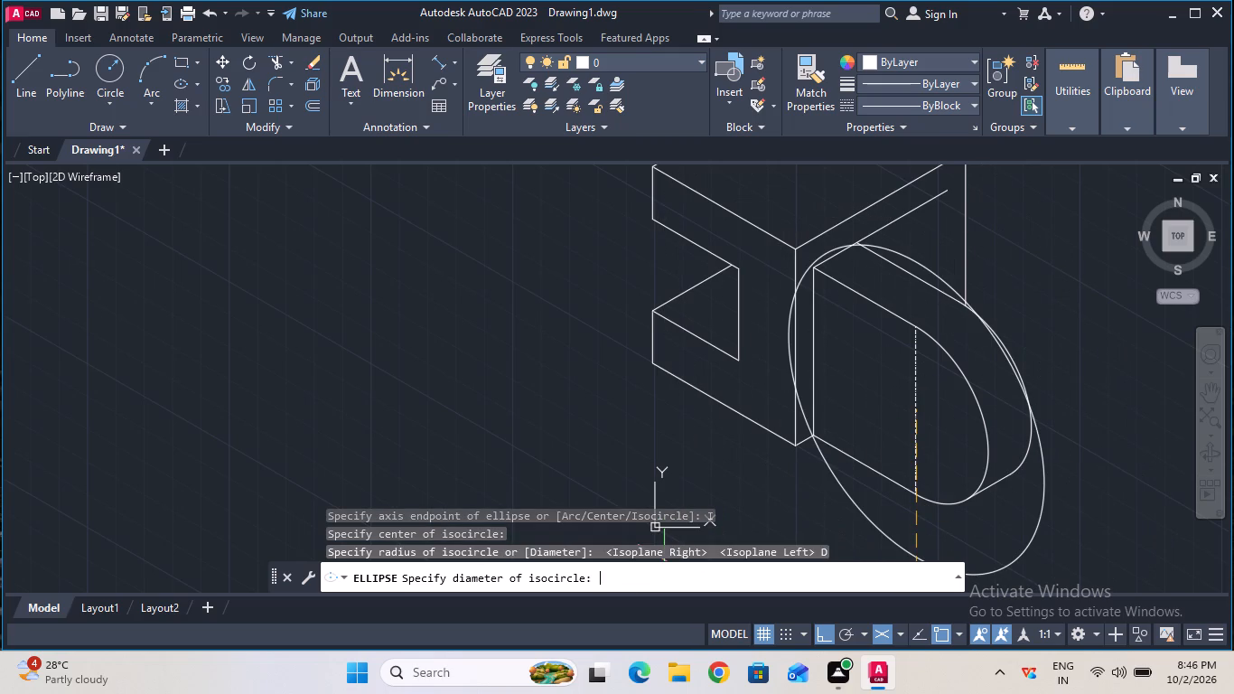
type("25")
key("Return")
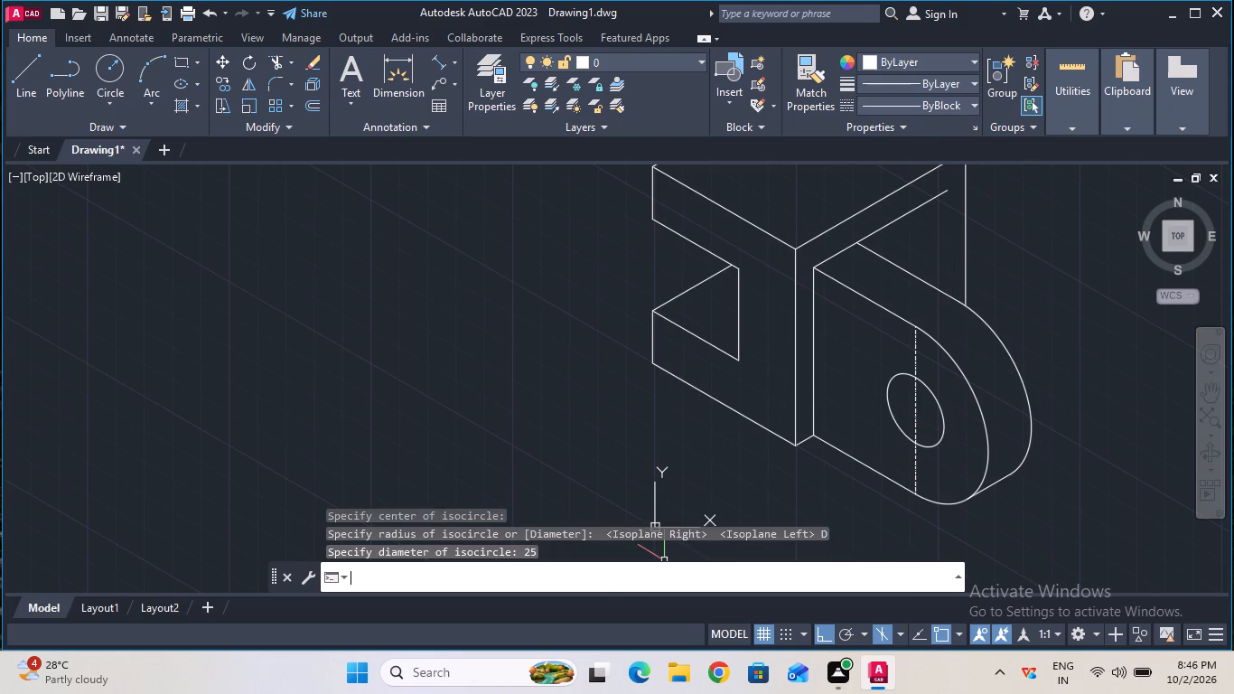
key("Escape")
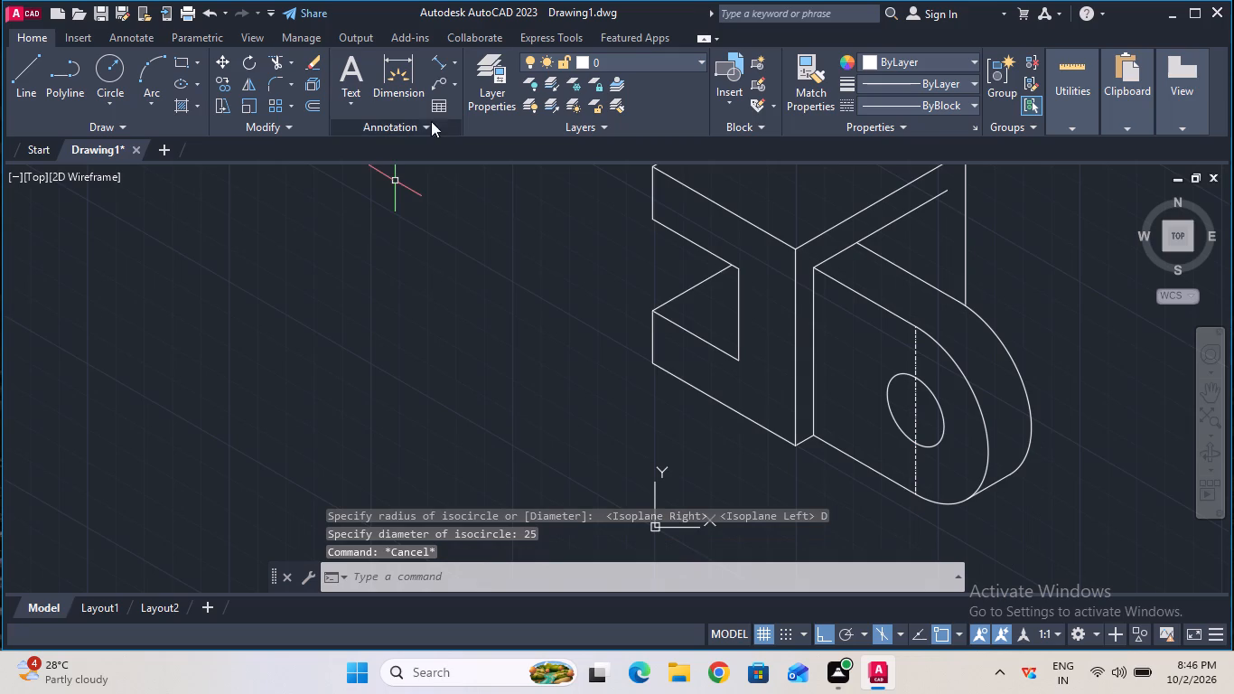
Measure the hole's height along the plate's dashed centre line with a trial aligned dimension.
left_click(436, 60)
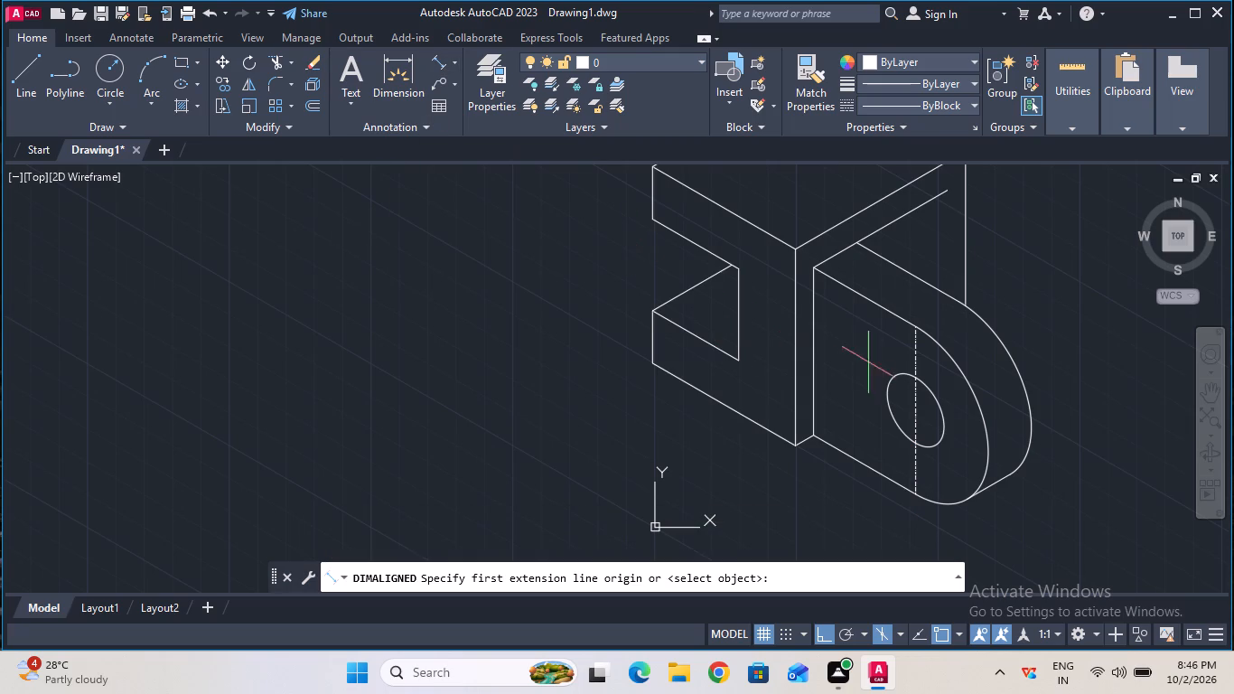
left_click(913, 381)
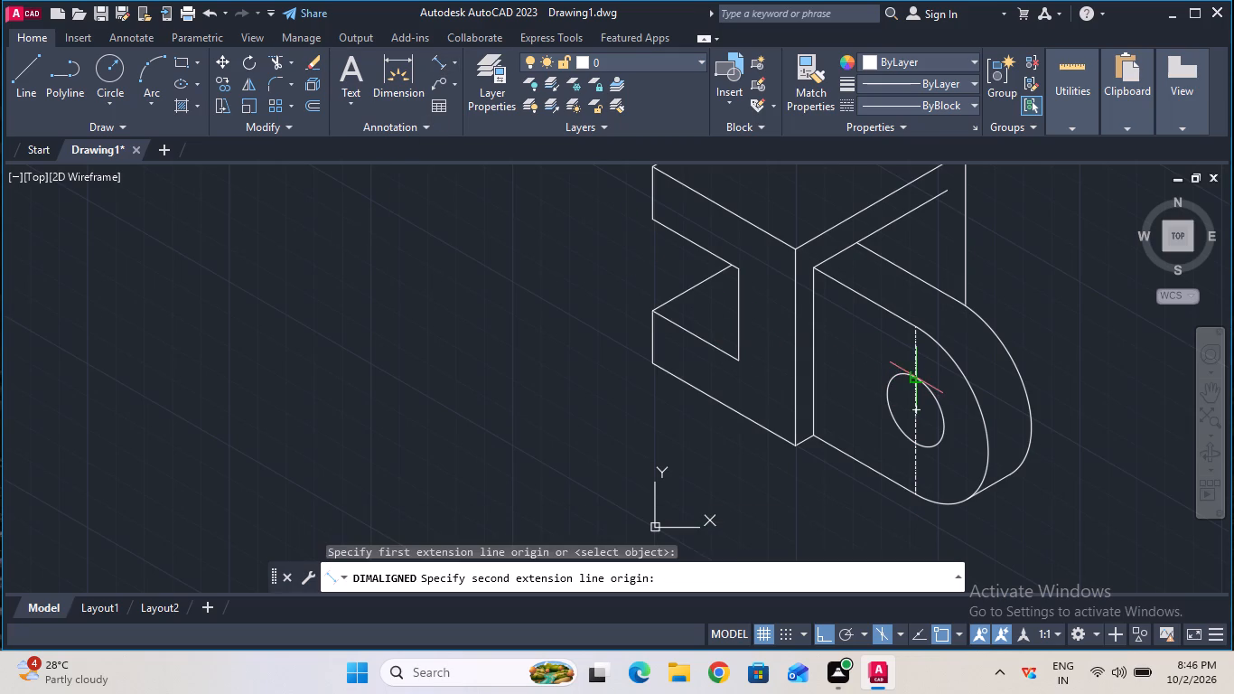
left_click(911, 438)
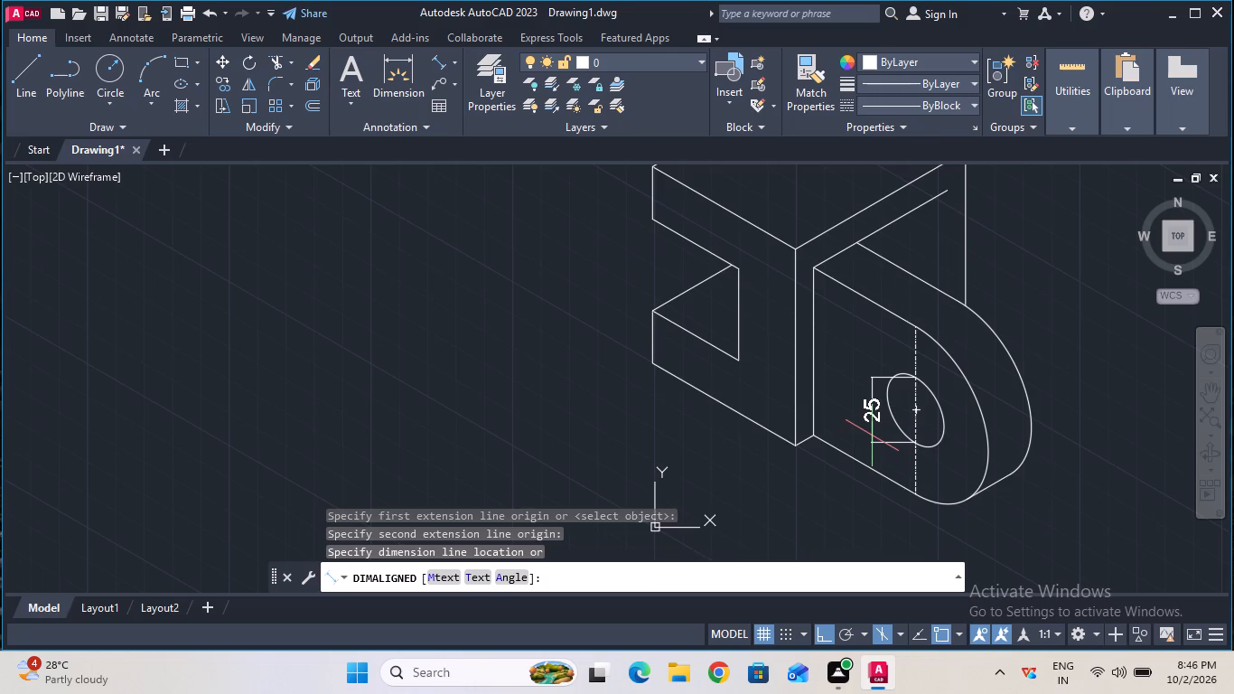
key("Escape")
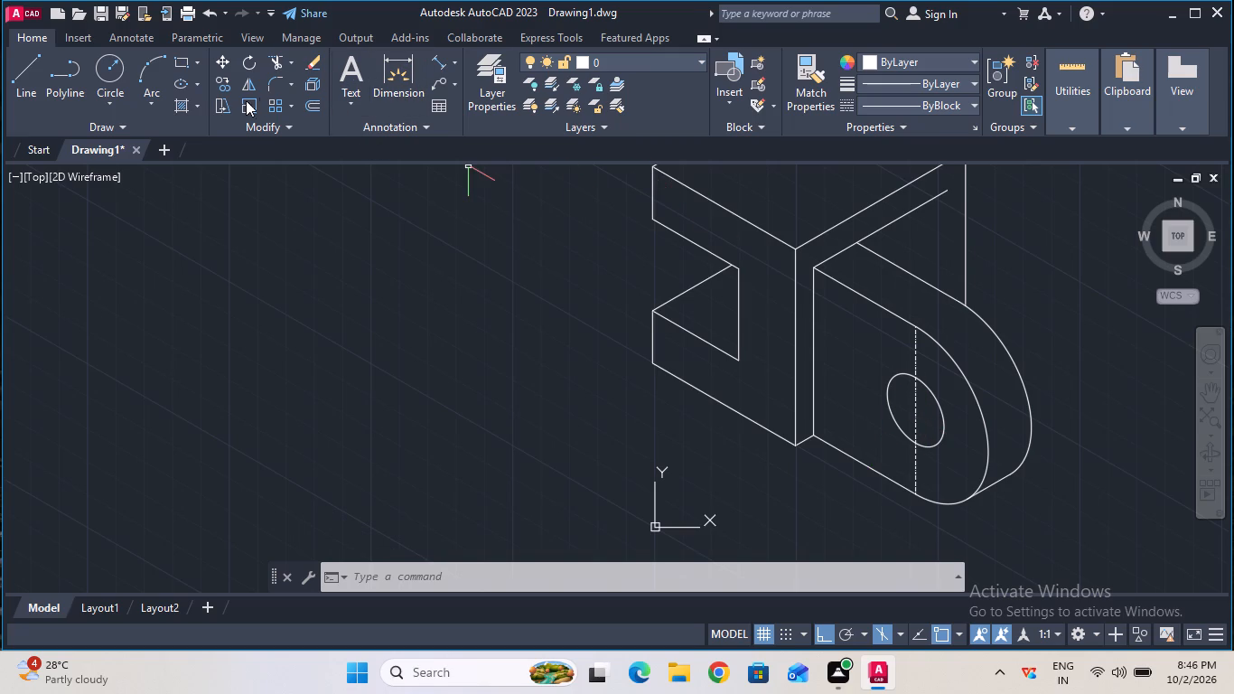
Copy the front plate's top edge, rounded end and hole 40 mm back along the 30° axis on the top isoplane.
left_click(223, 90)
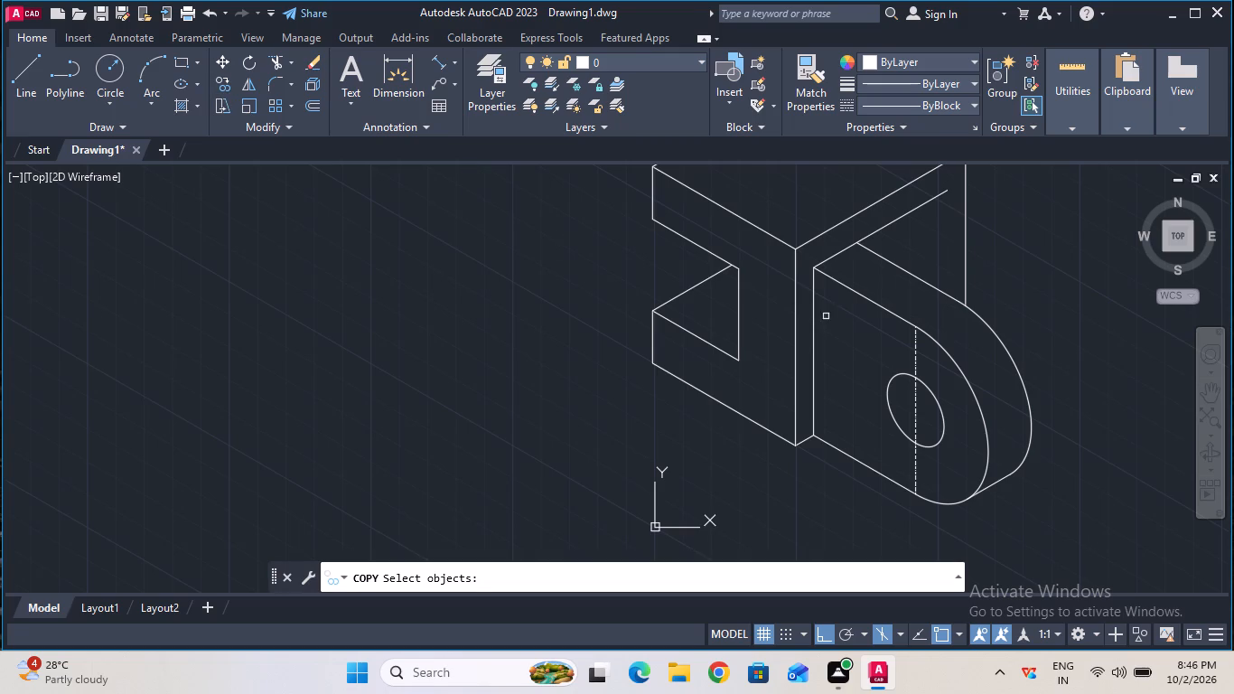
left_click(877, 305)
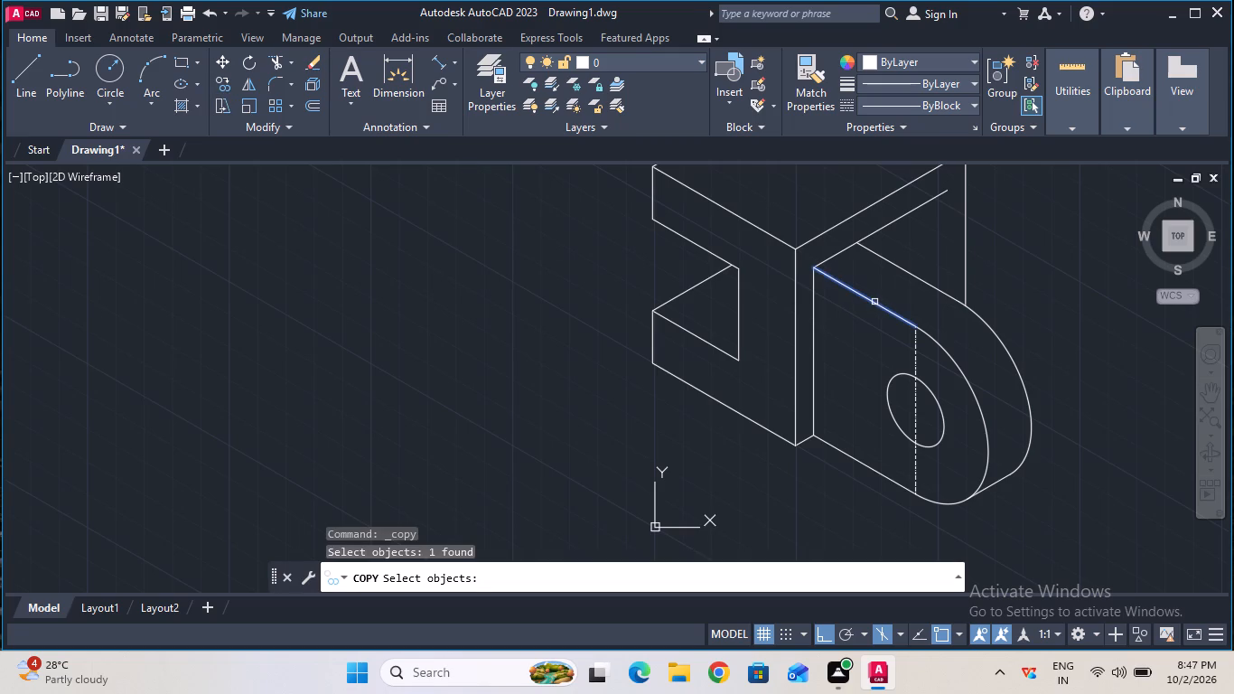
left_click(958, 360, "shift")
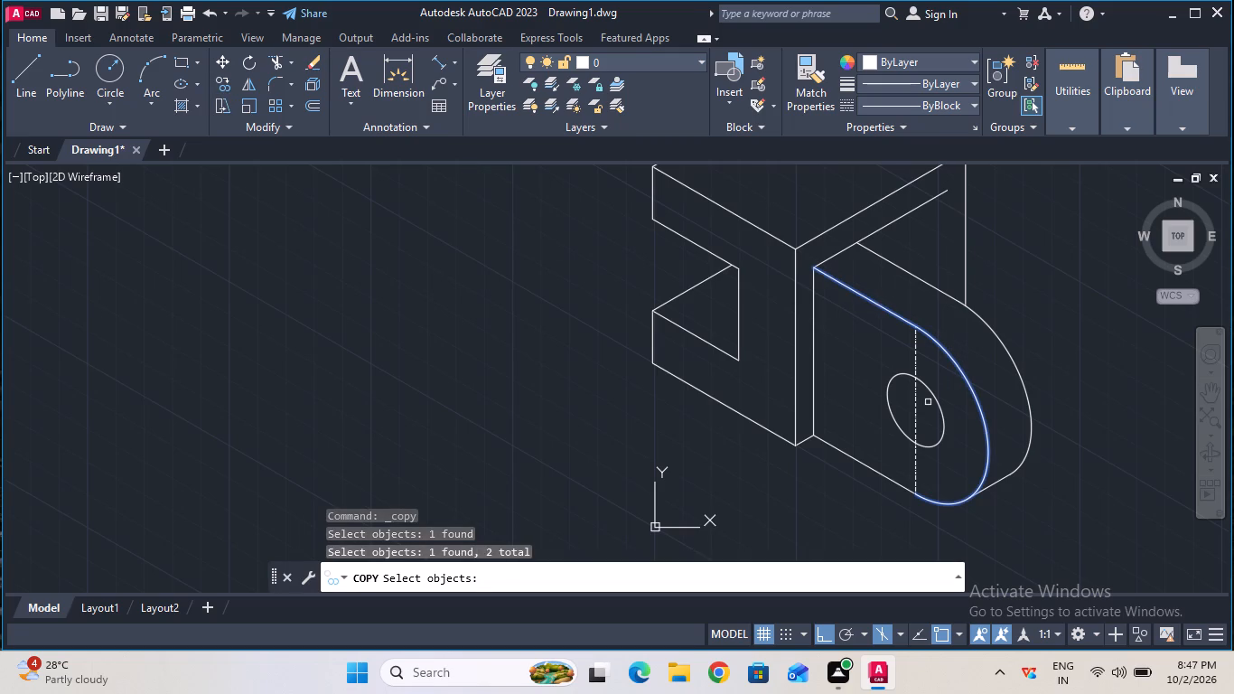
left_click(932, 394, "shift")
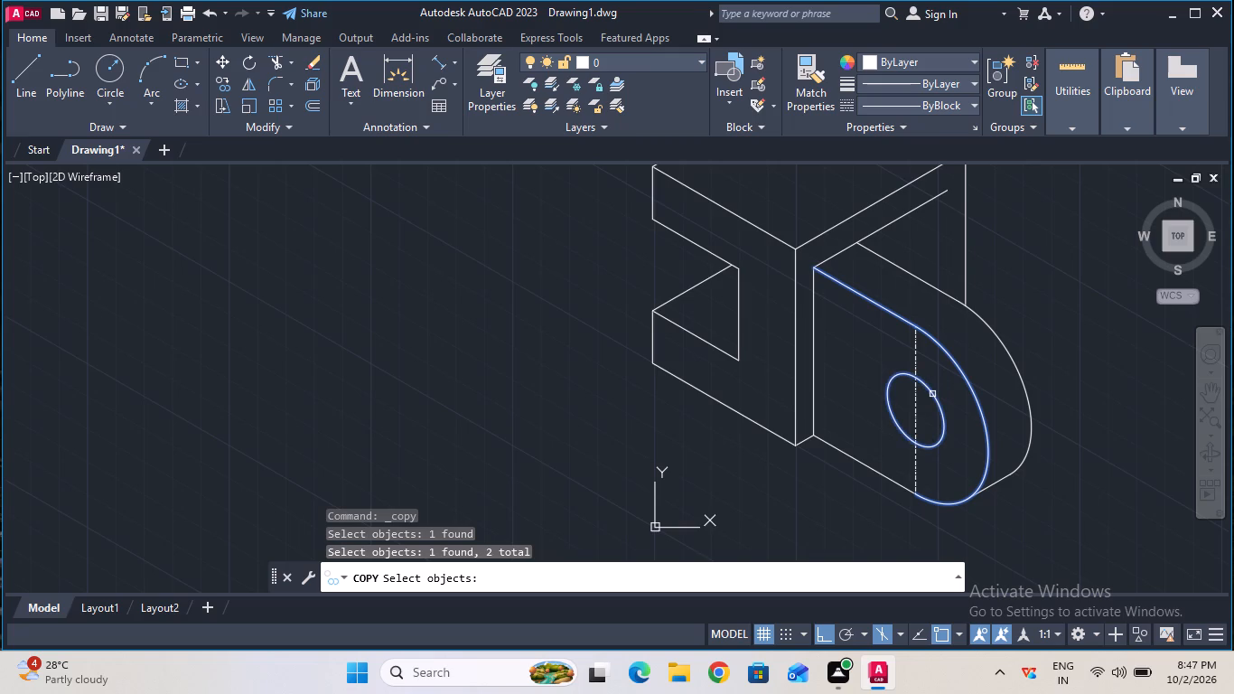
key("Return")
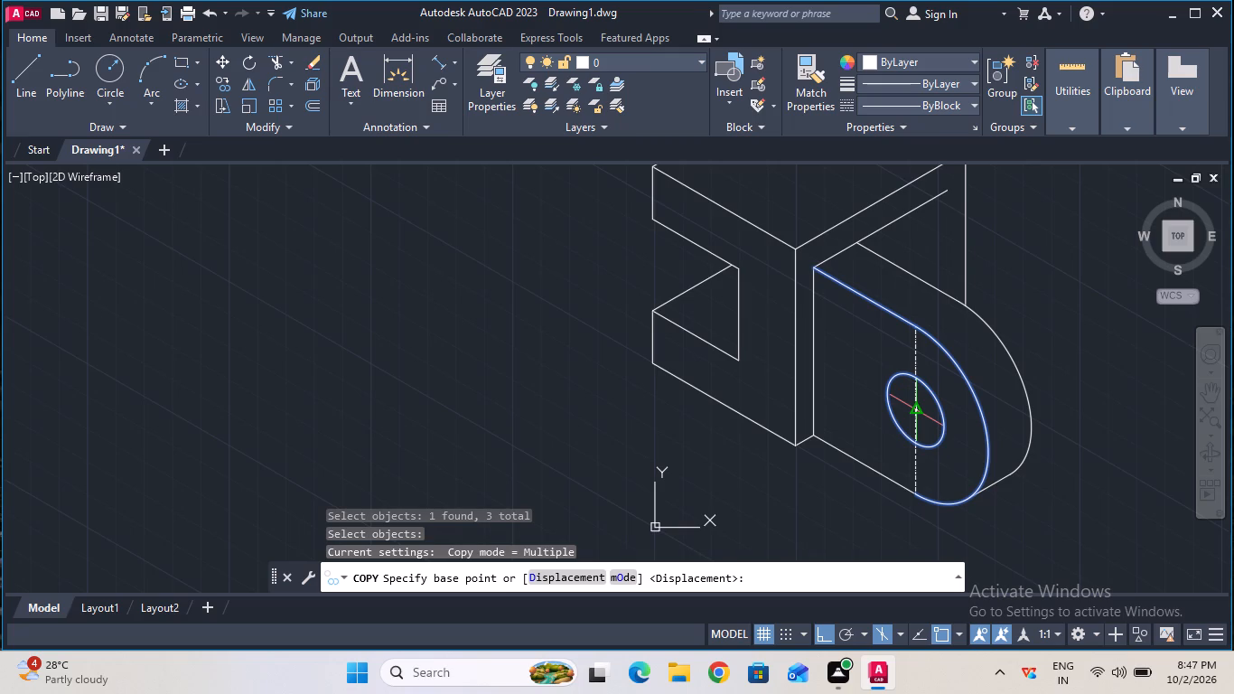
left_click(921, 409)
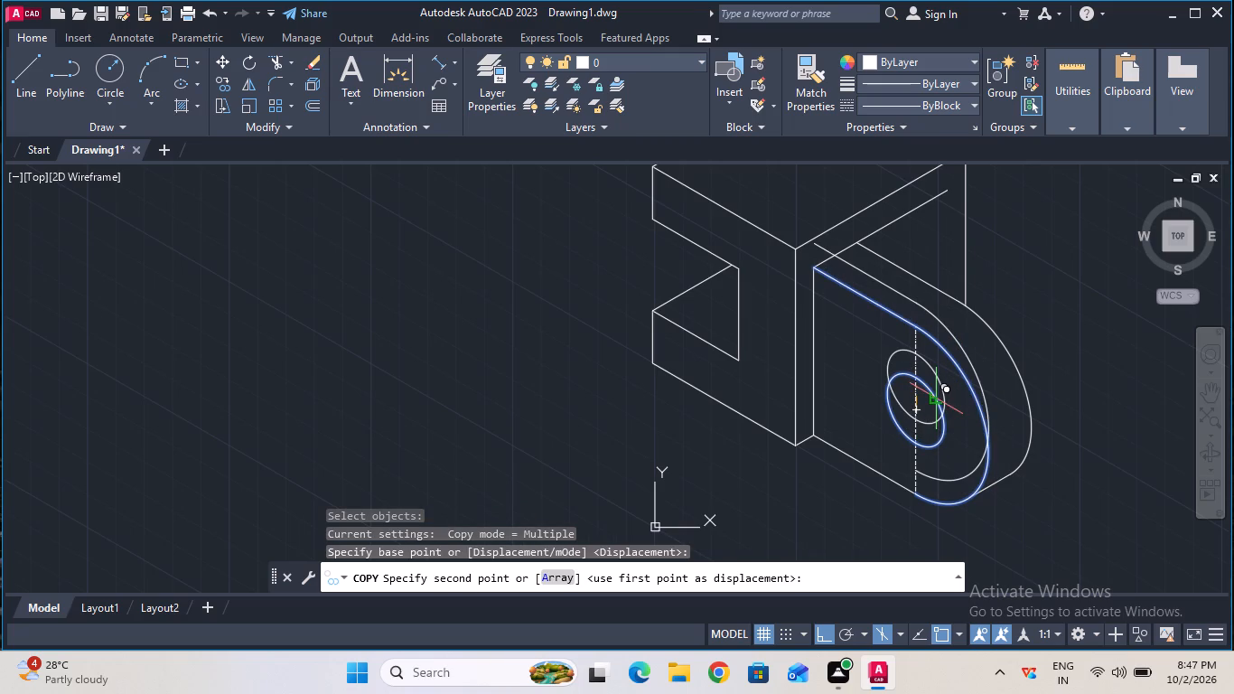
key("F5")
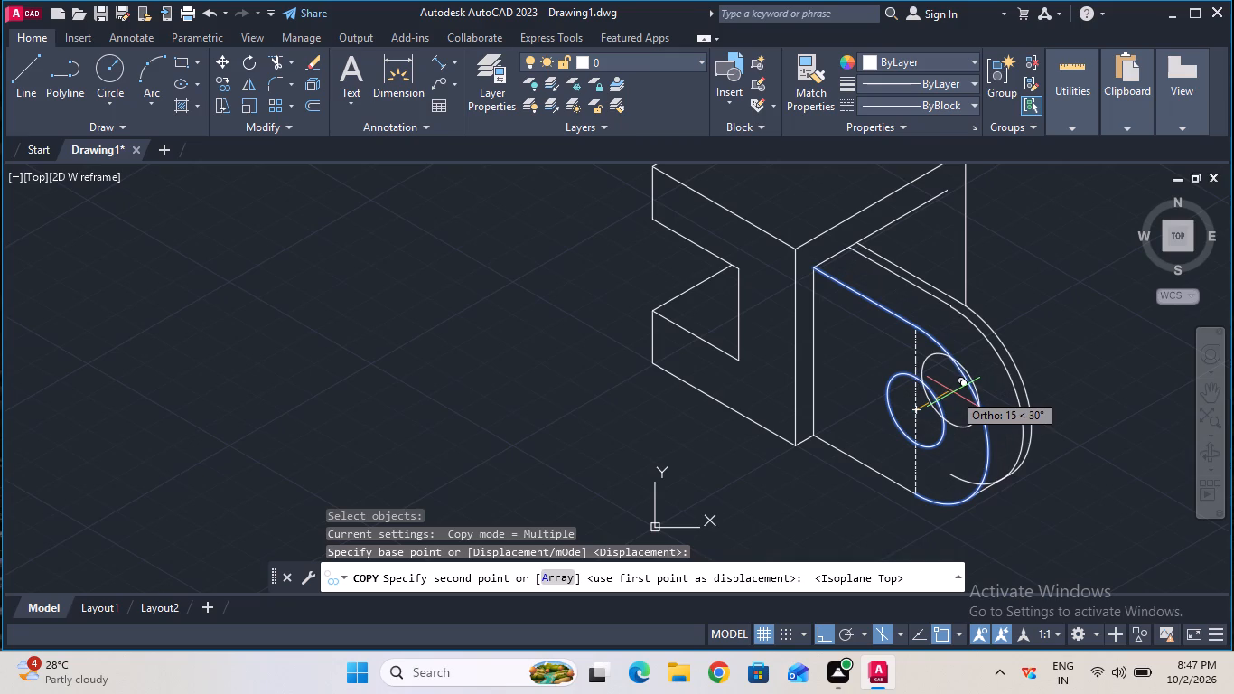
key("4")
key("0")
key("Return")
key("Escape")
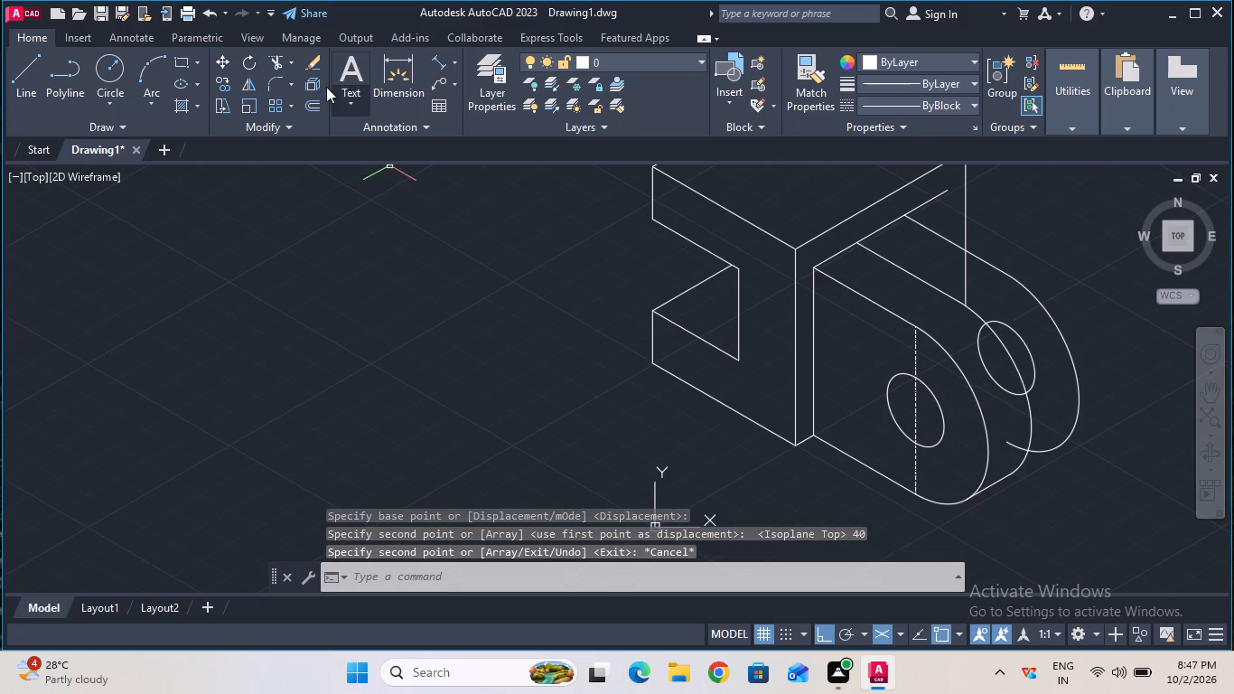
Trim the copied hole and arc tail hidden behind the first plate, and the block's vertical edge below the copied top edge.
left_click(276, 67)
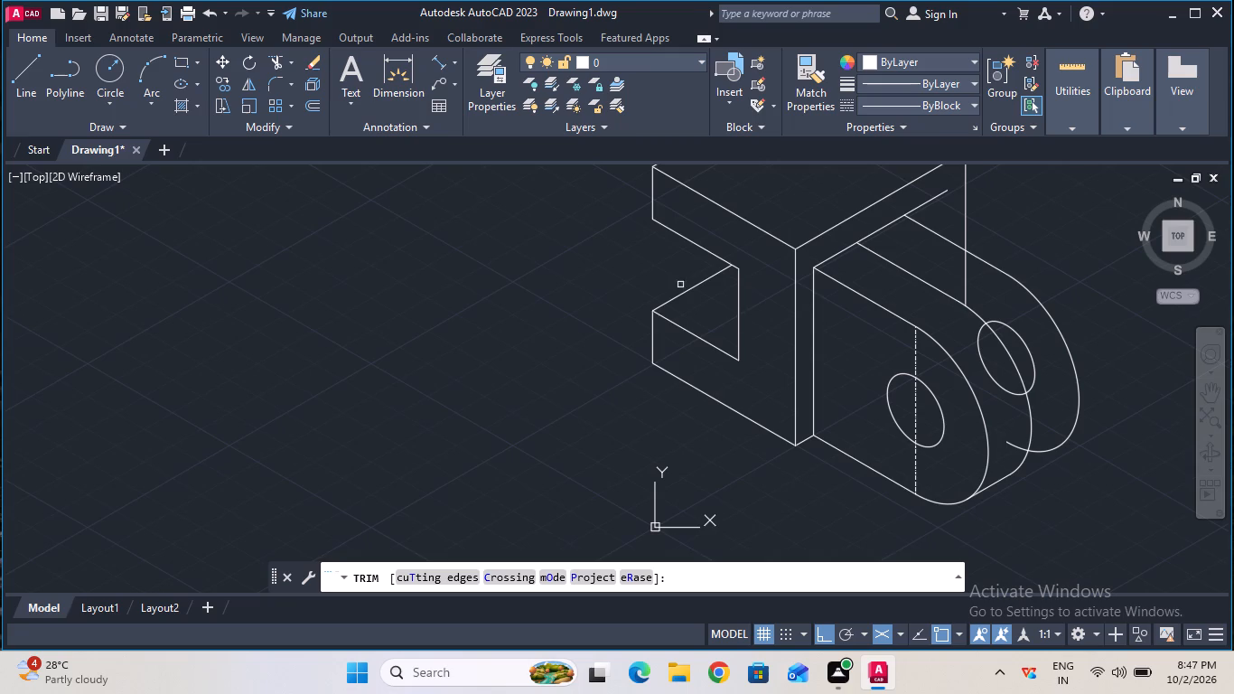
left_click(1013, 393)
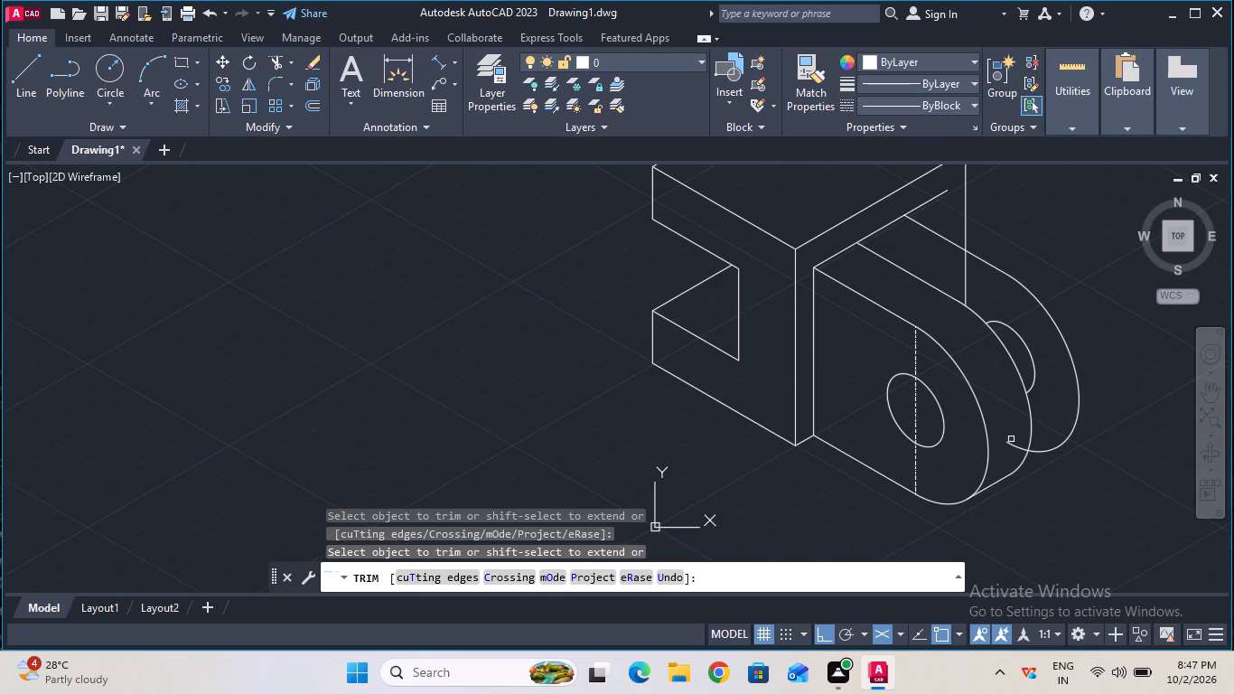
left_click(1011, 445)
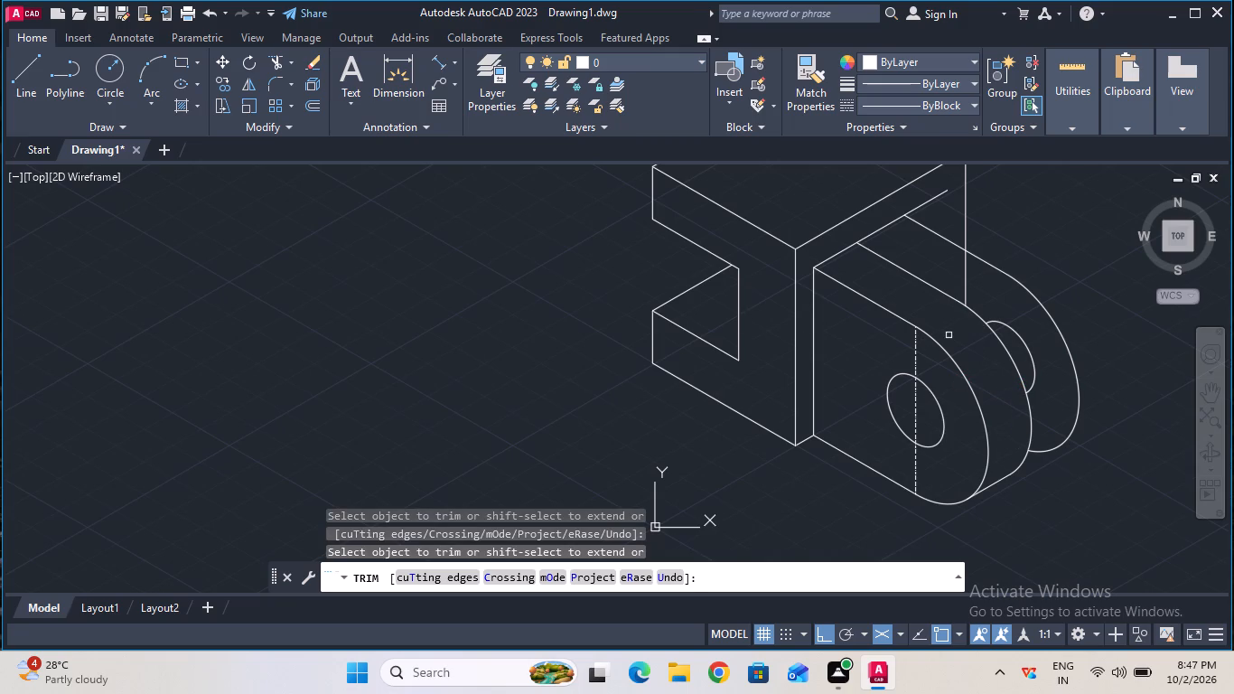
left_click(968, 277)
key("Escape")
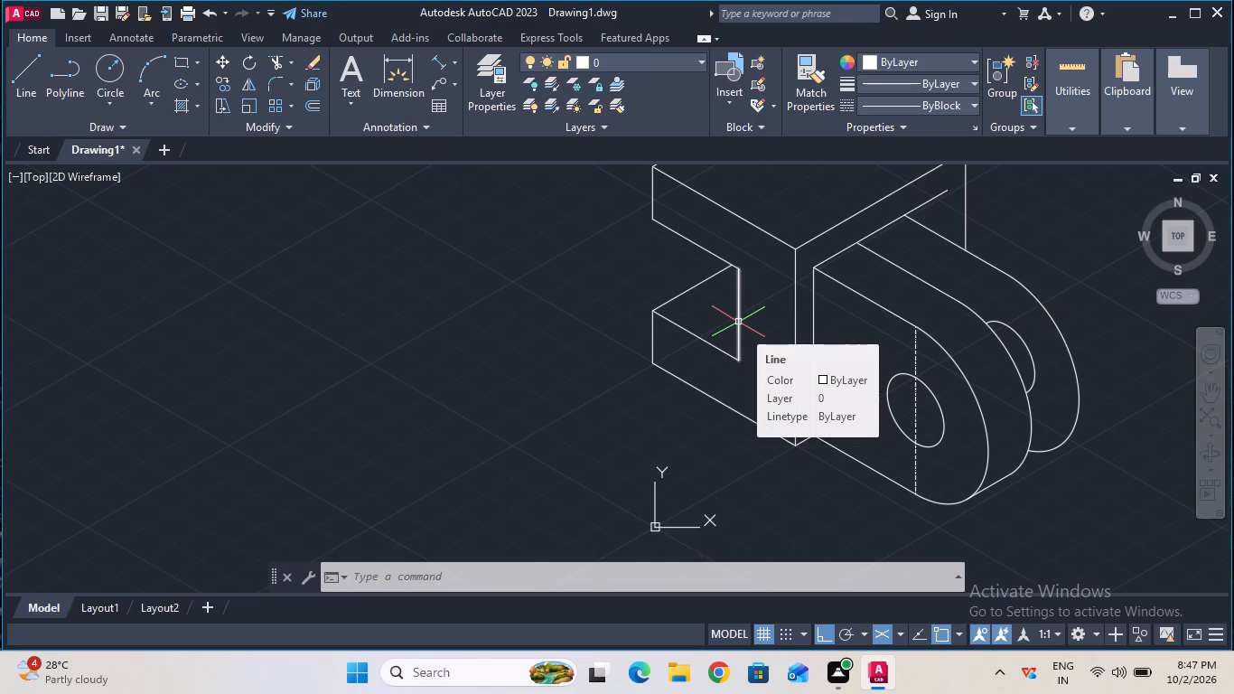
Copy the first plate's rear top edge and rear arc 40 mm back along the 30° axis to form the second plate's rear outline.
left_click(229, 88)
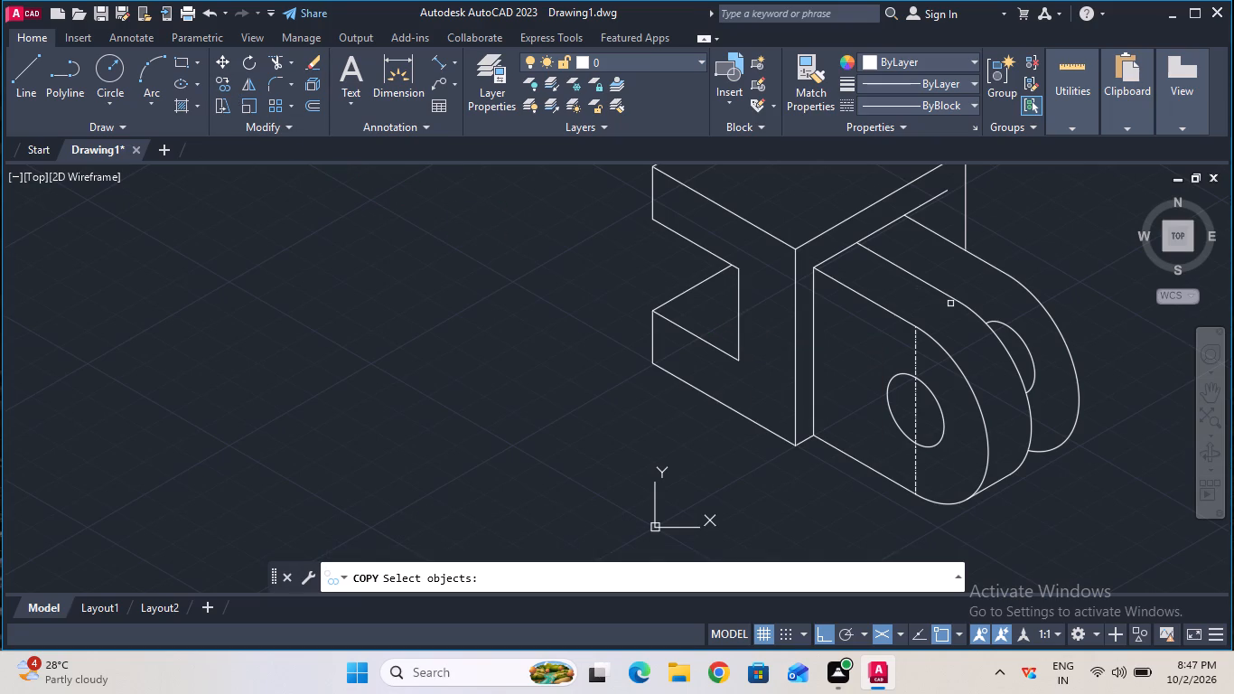
left_click(950, 297)
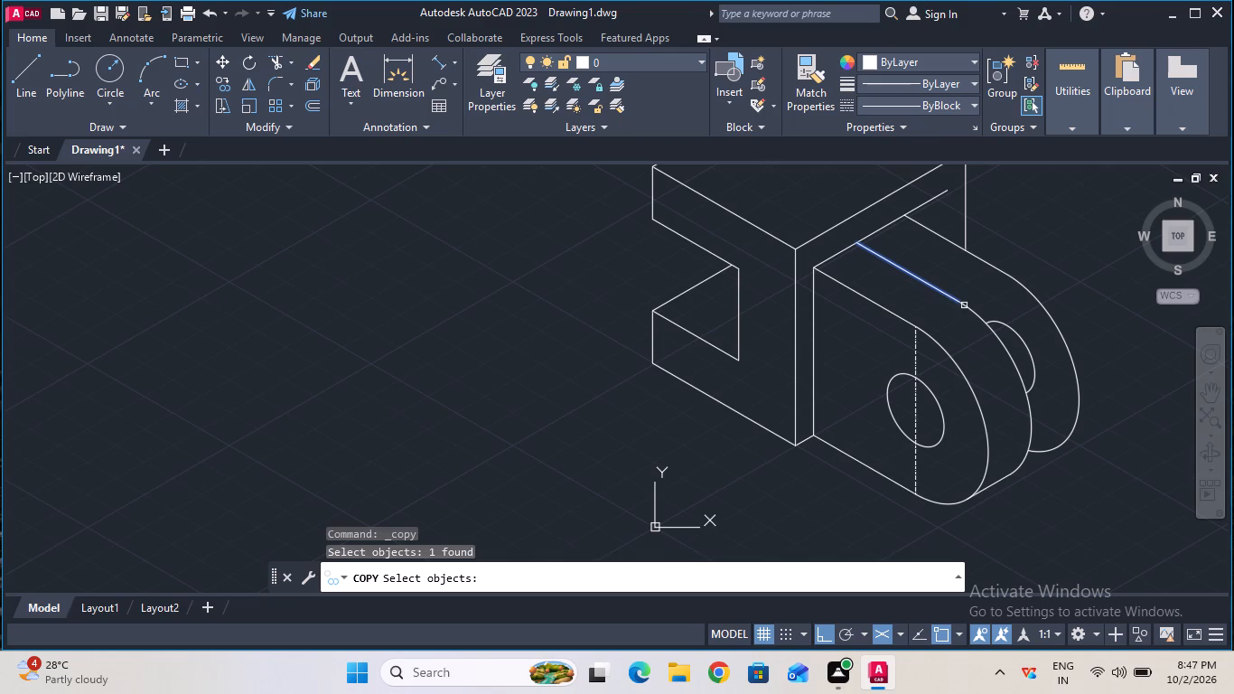
left_click(977, 312, "shift")
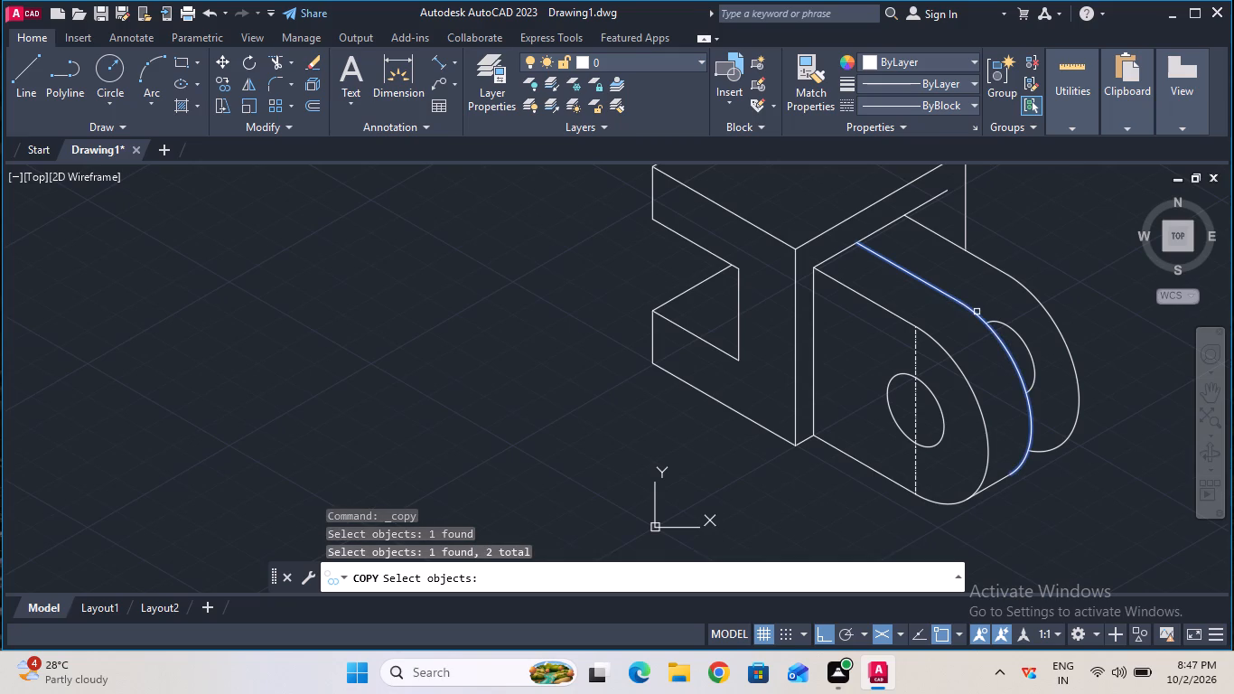
key("Return")
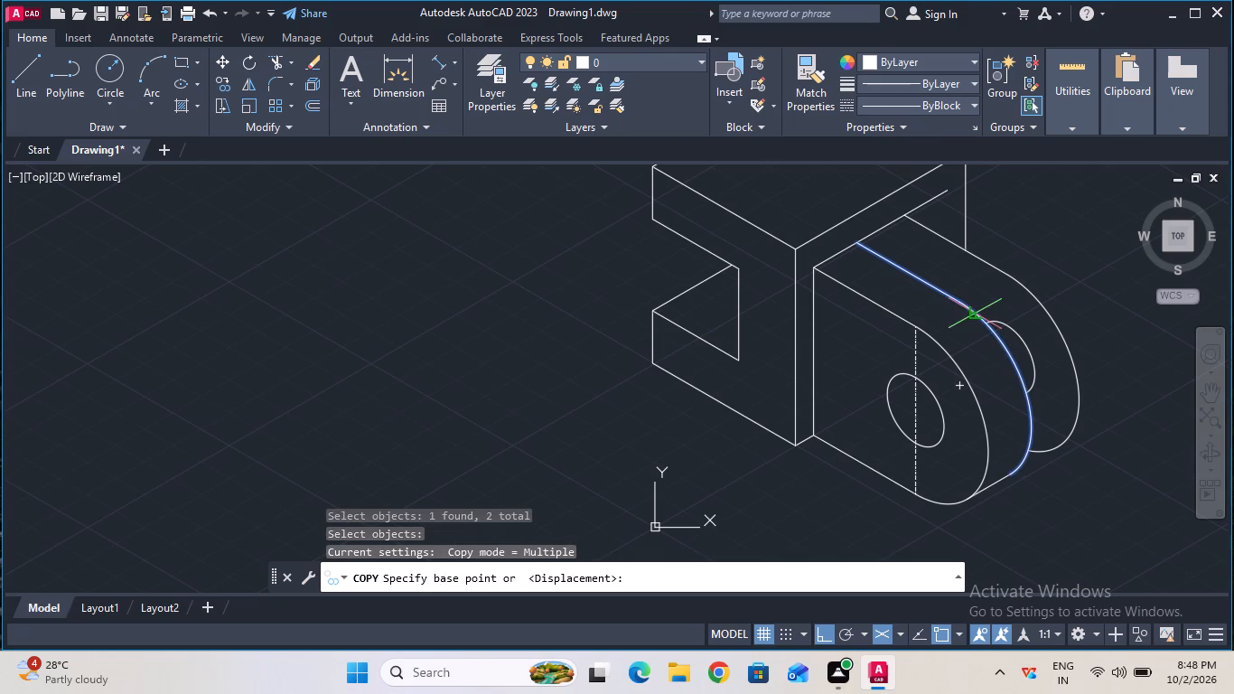
left_click(956, 387)
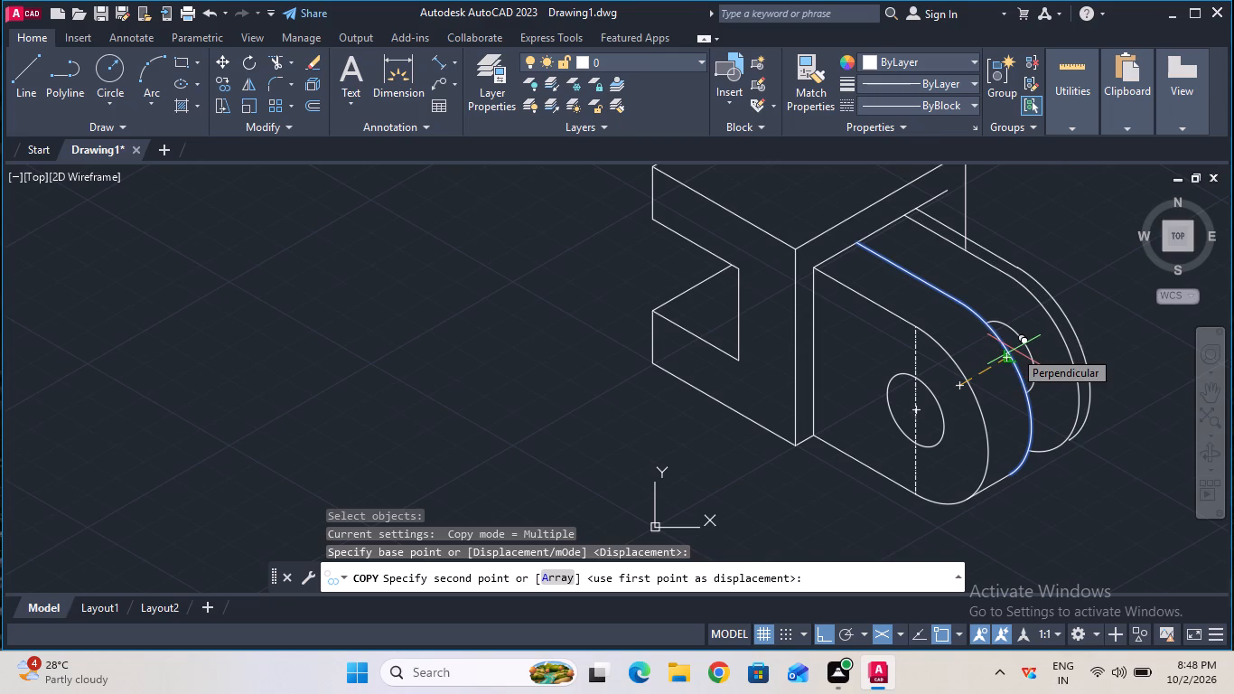
type("40")
key("Return")
key("Escape")
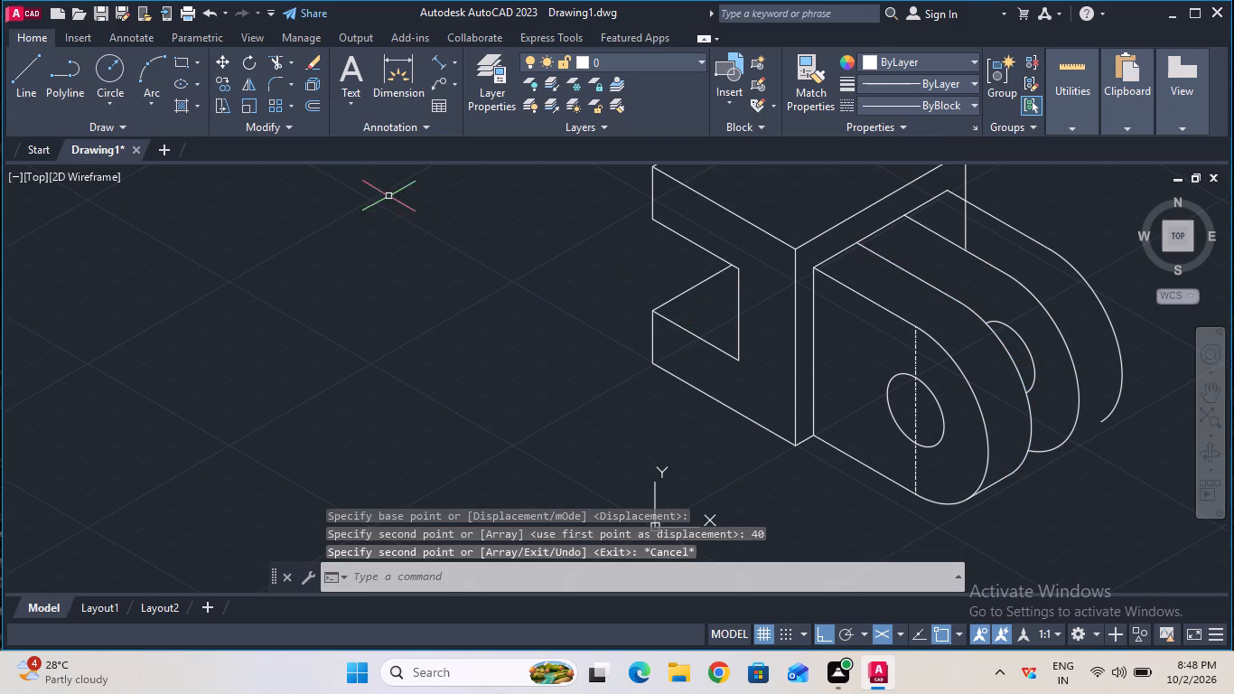
Draw a line joining the bottoms of the second plate's front and rear rounded ends to close its thickness.
left_click(37, 96)
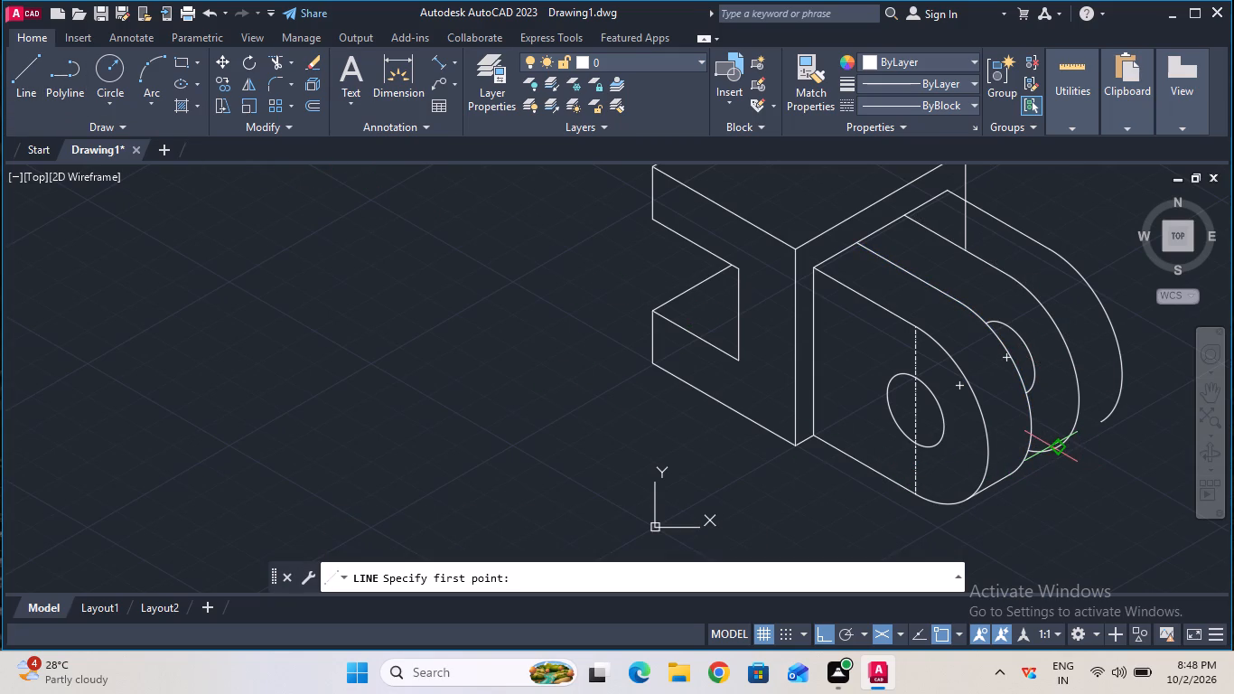
left_click(1054, 447)
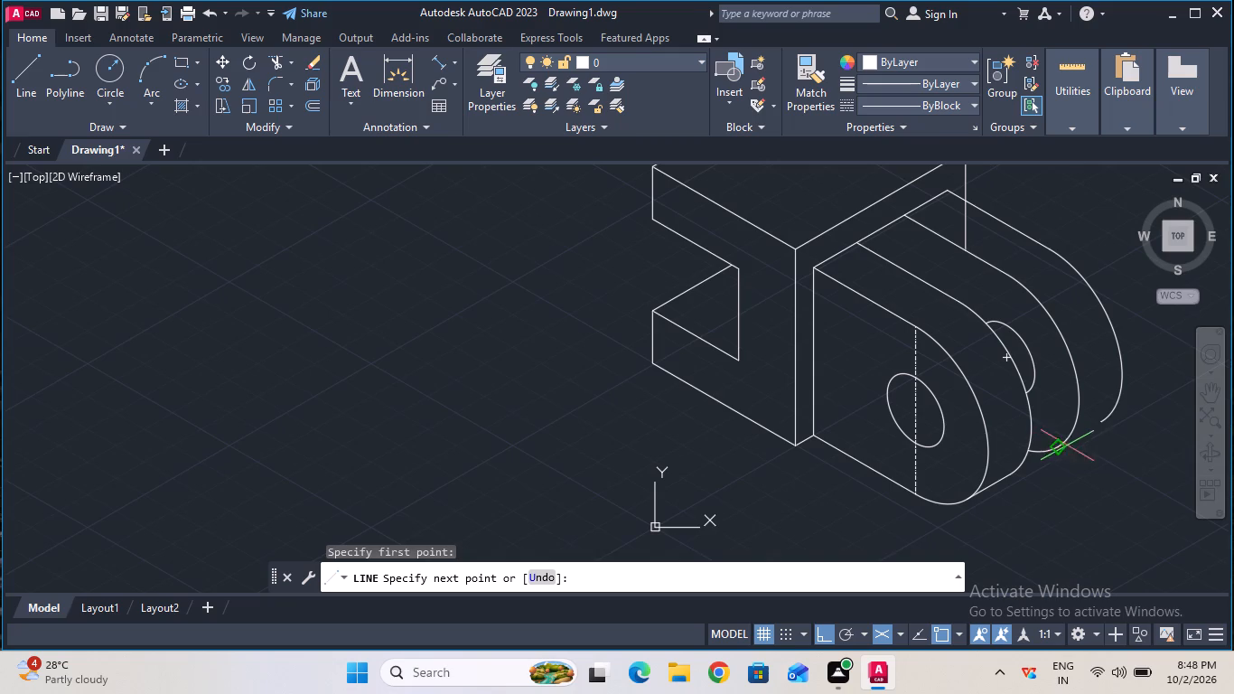
left_click(1098, 422)
key("Escape")
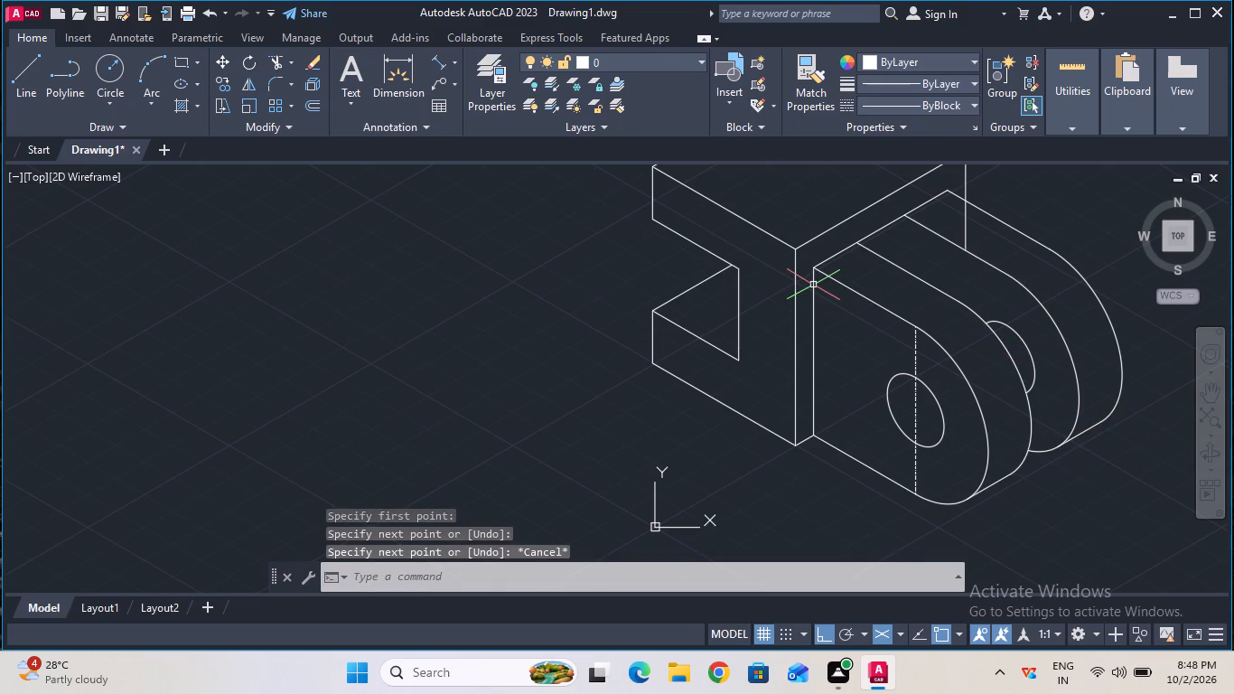
Trim the part of the block's vertical edge that crosses the second plate's top face.
left_click(275, 68)
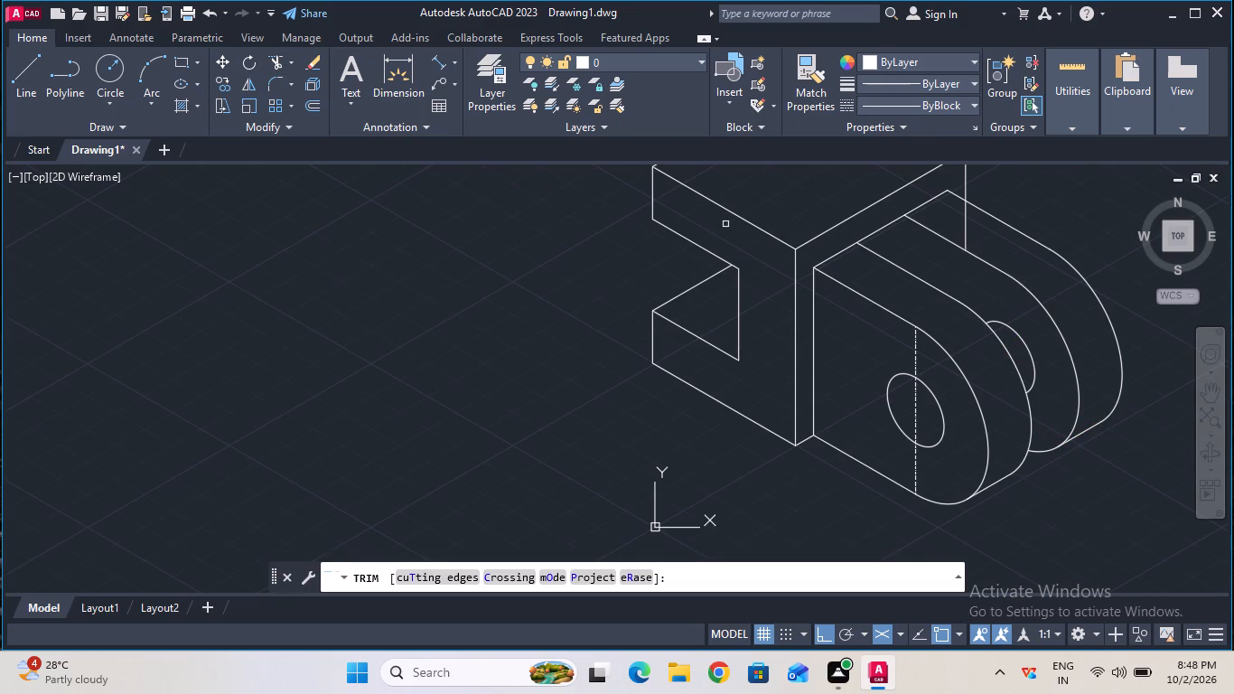
left_click(968, 225)
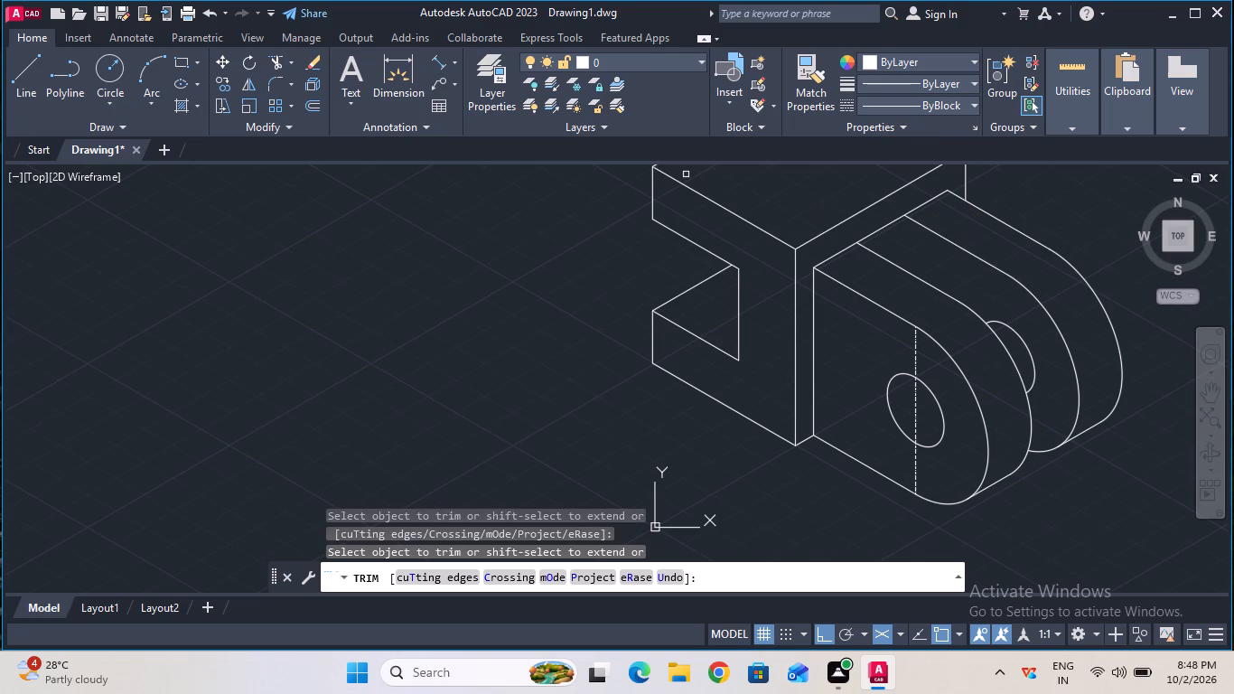
key("Escape")
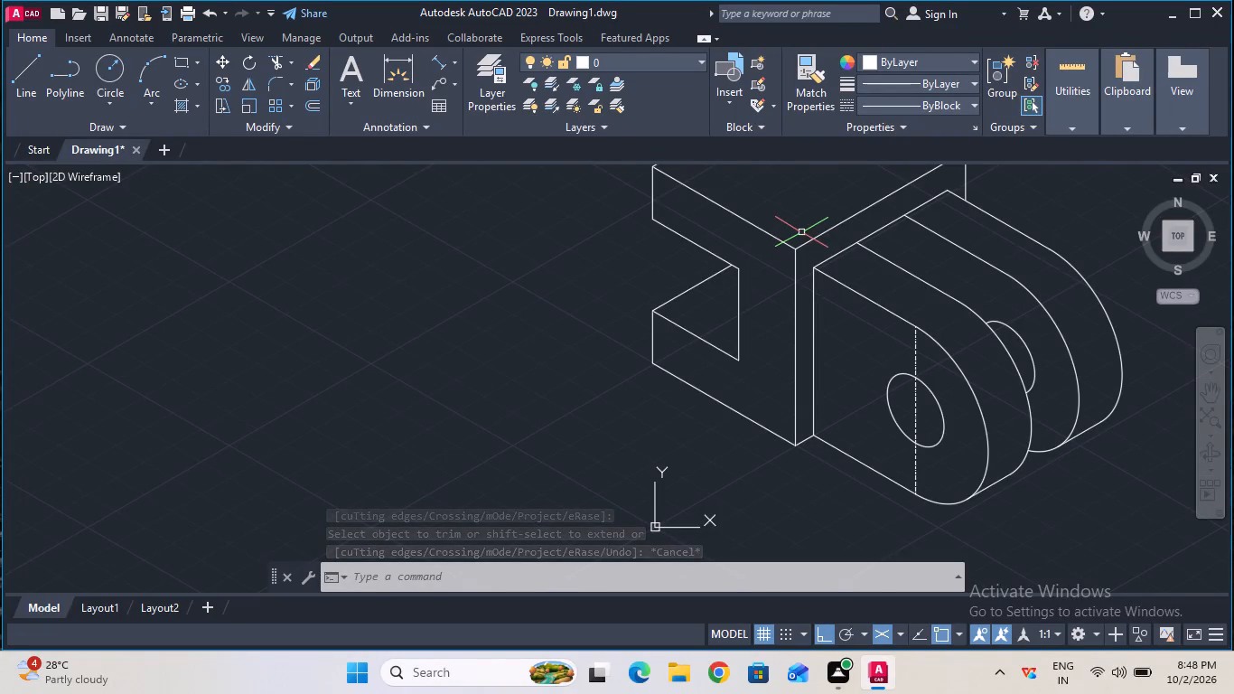
Add a centerline on the block's top face between its front-left edge and the parallel rear edge.
left_click(1202, 389)
left_click_drag(1029, 273, 1051, 408)
key("Escape")
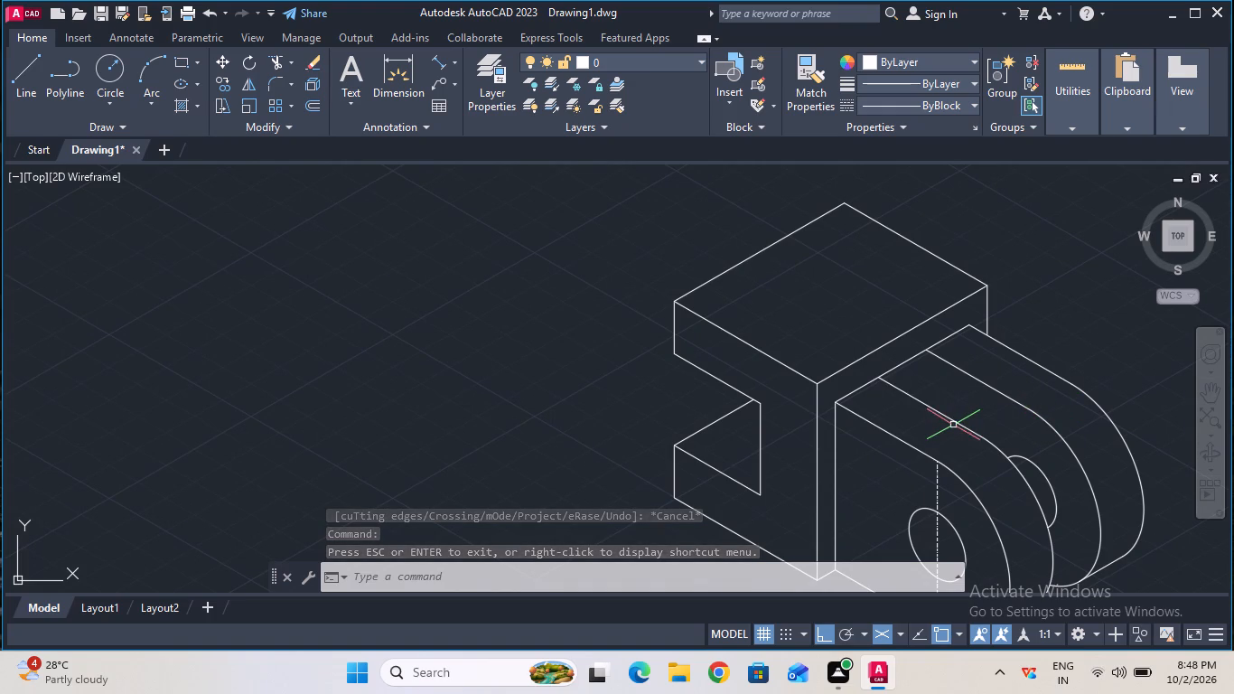
type("cl")
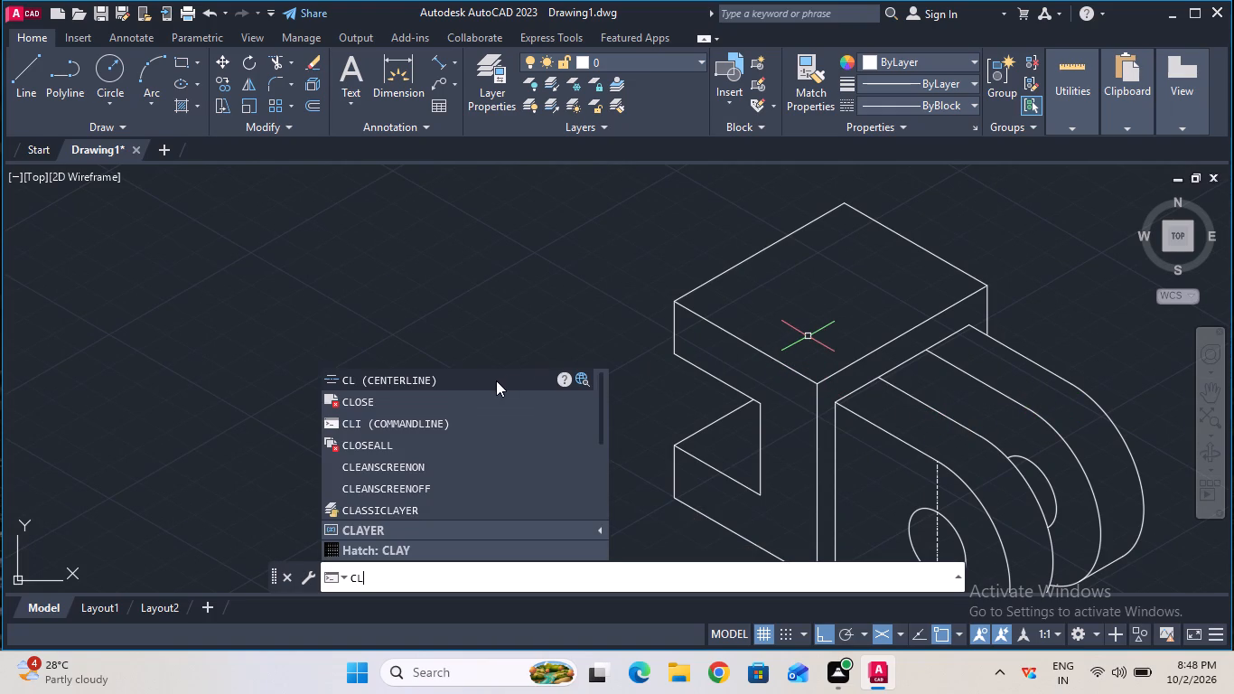
left_click(496, 380)
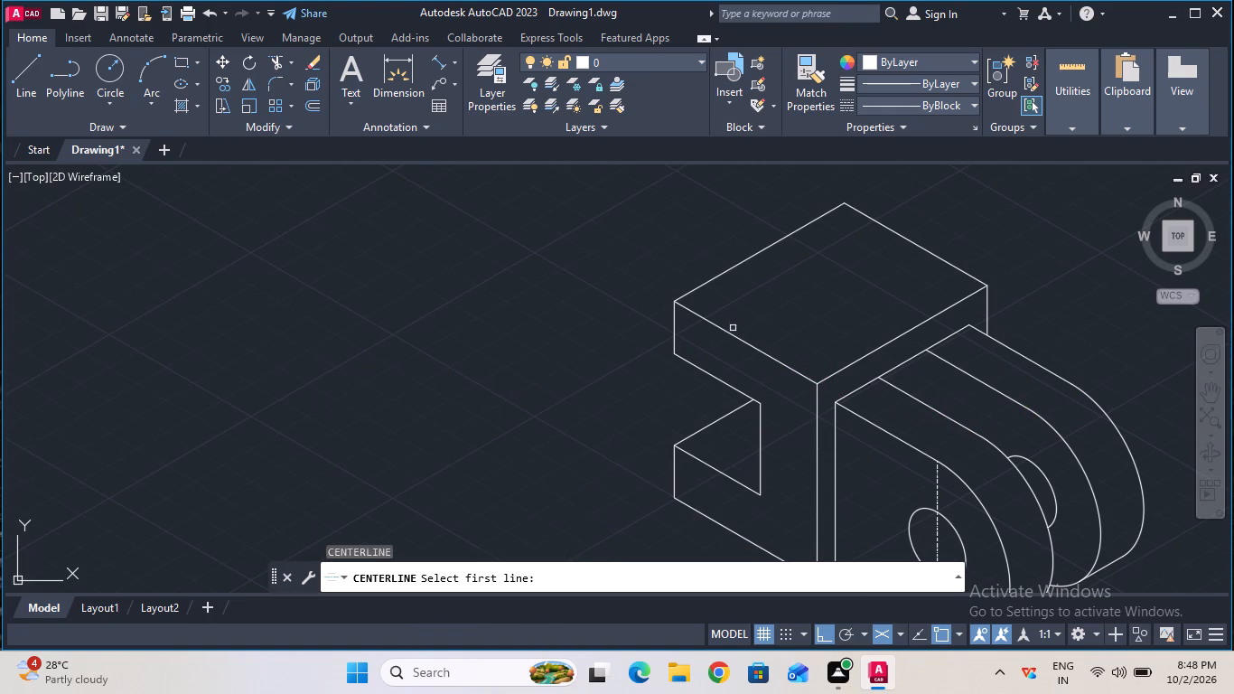
left_click(734, 335)
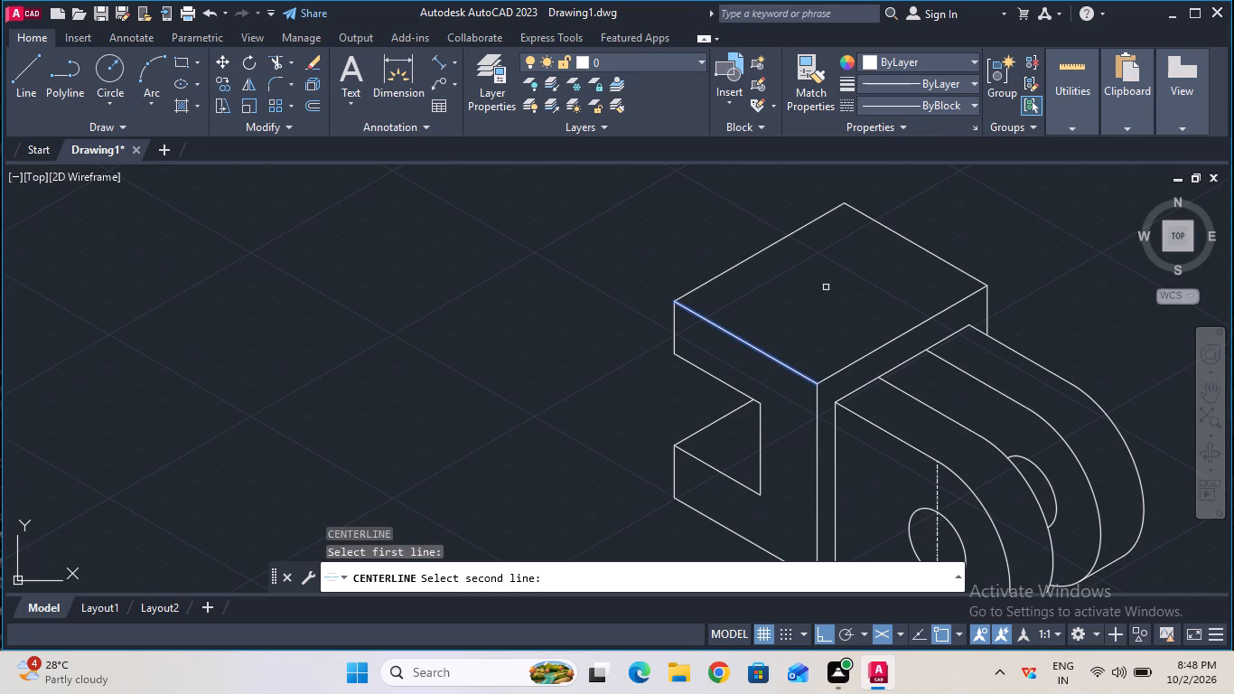
left_click(905, 239)
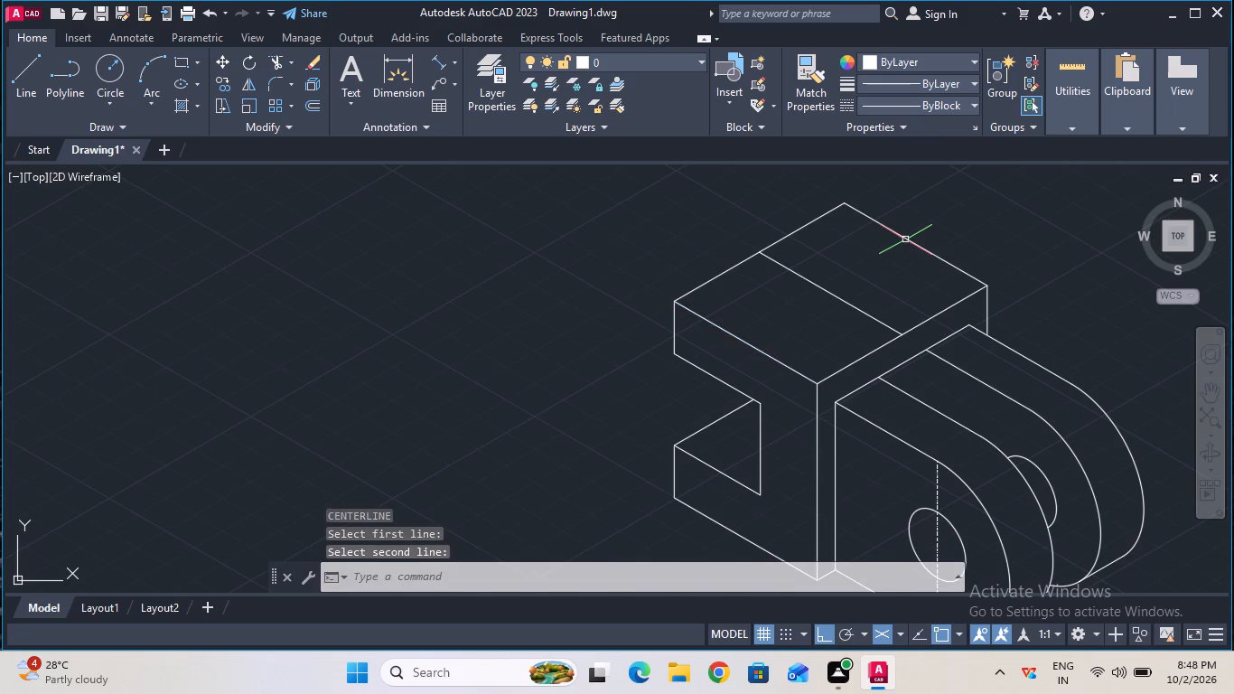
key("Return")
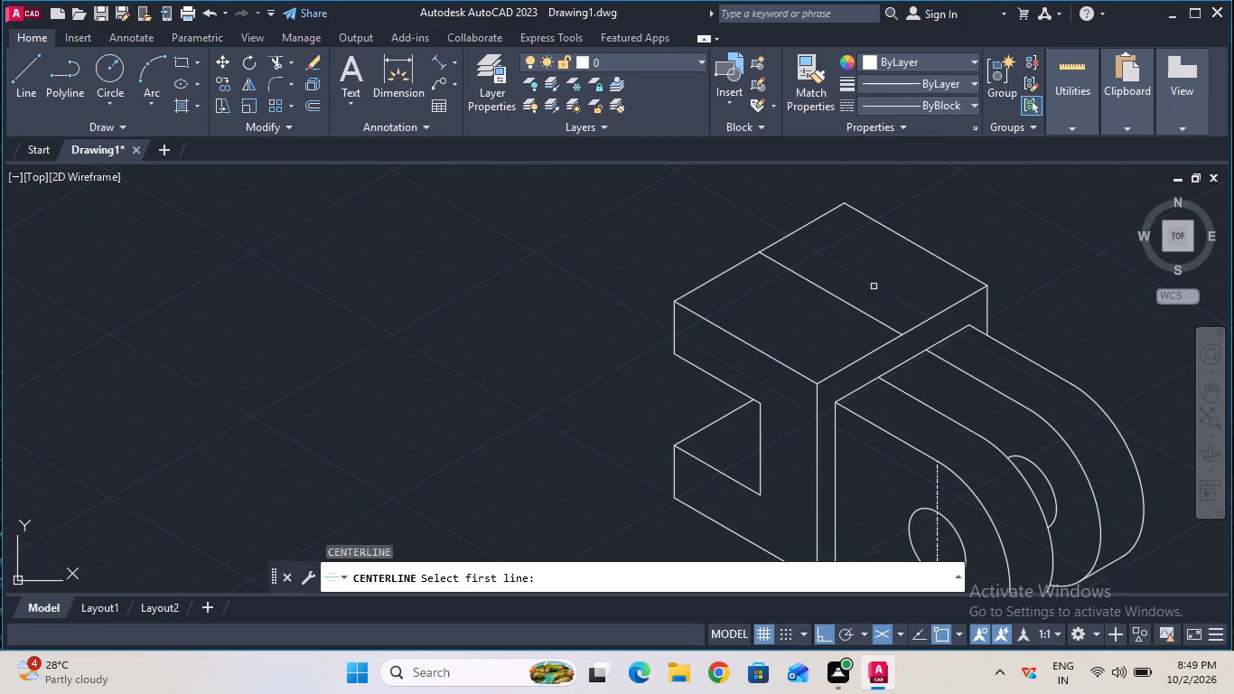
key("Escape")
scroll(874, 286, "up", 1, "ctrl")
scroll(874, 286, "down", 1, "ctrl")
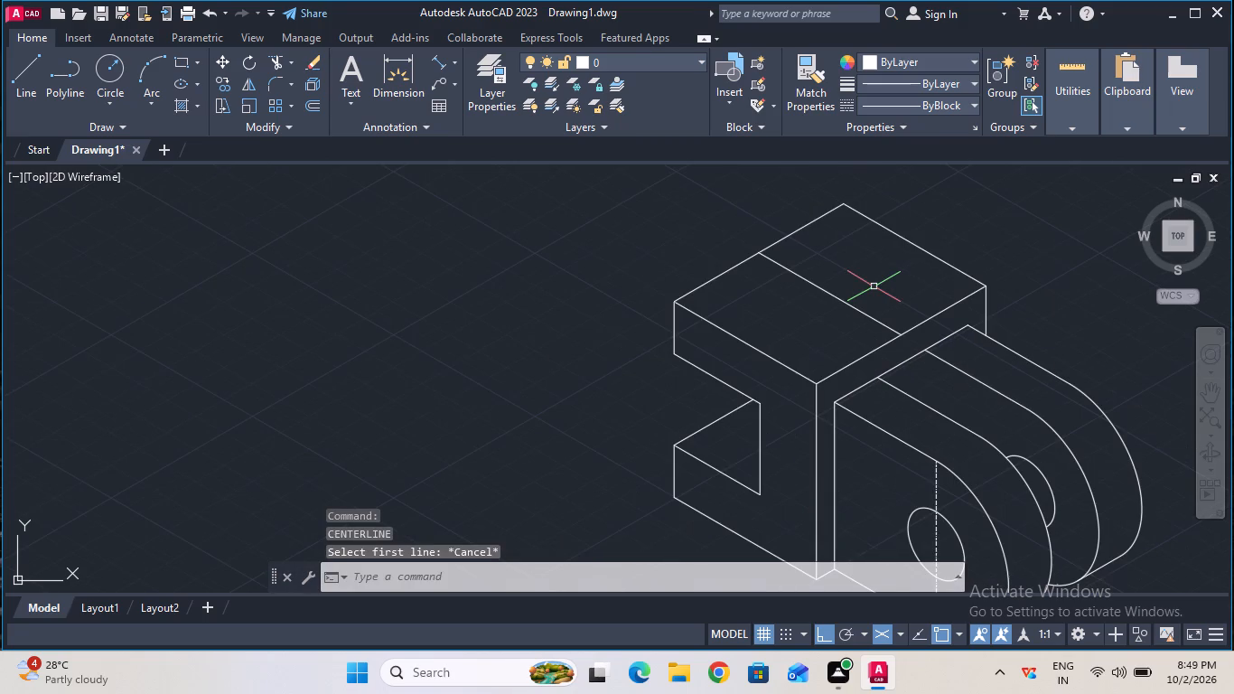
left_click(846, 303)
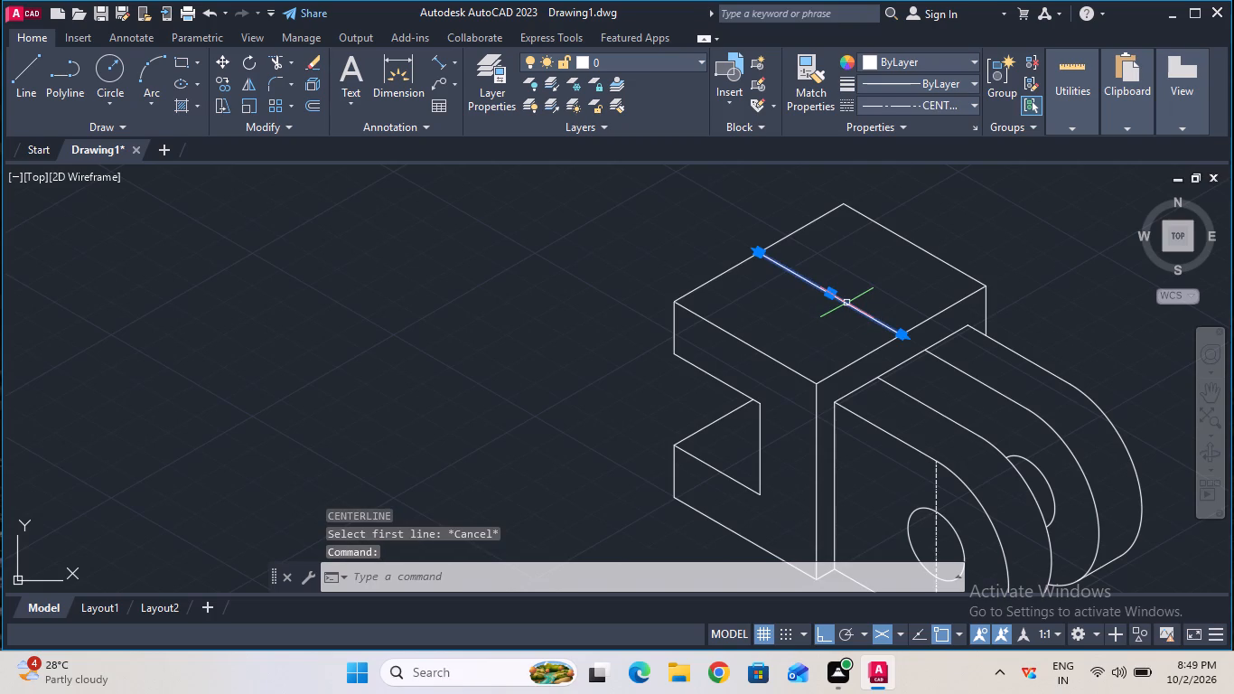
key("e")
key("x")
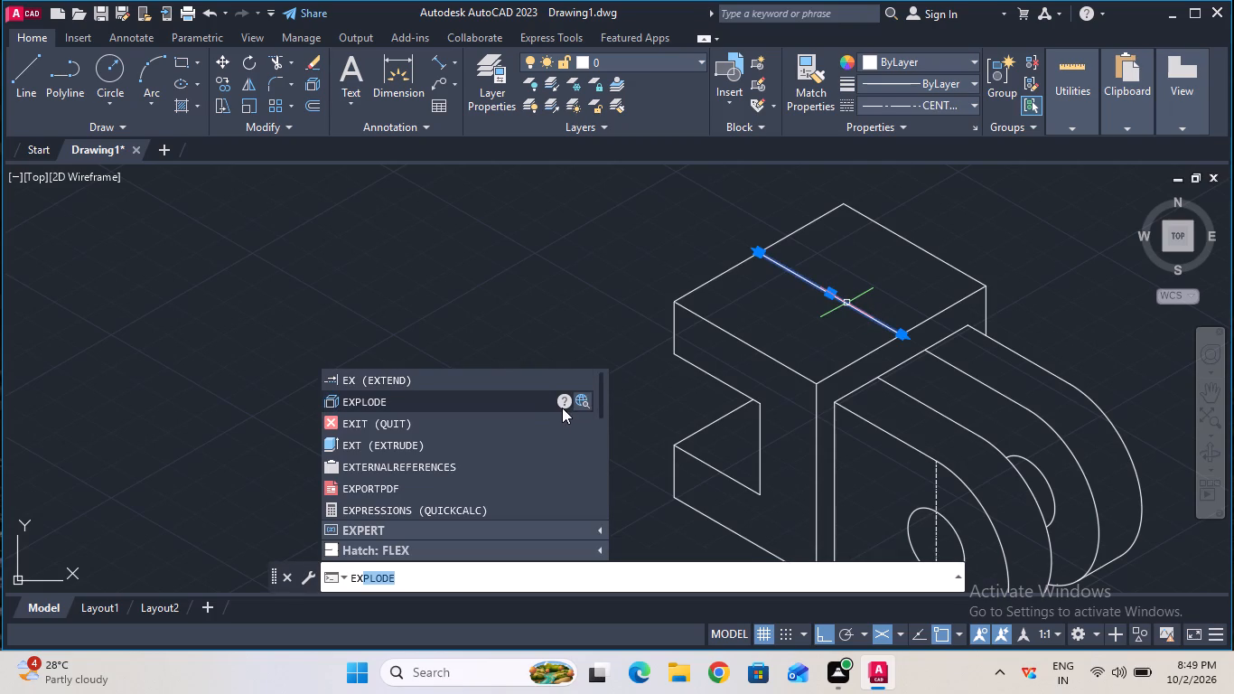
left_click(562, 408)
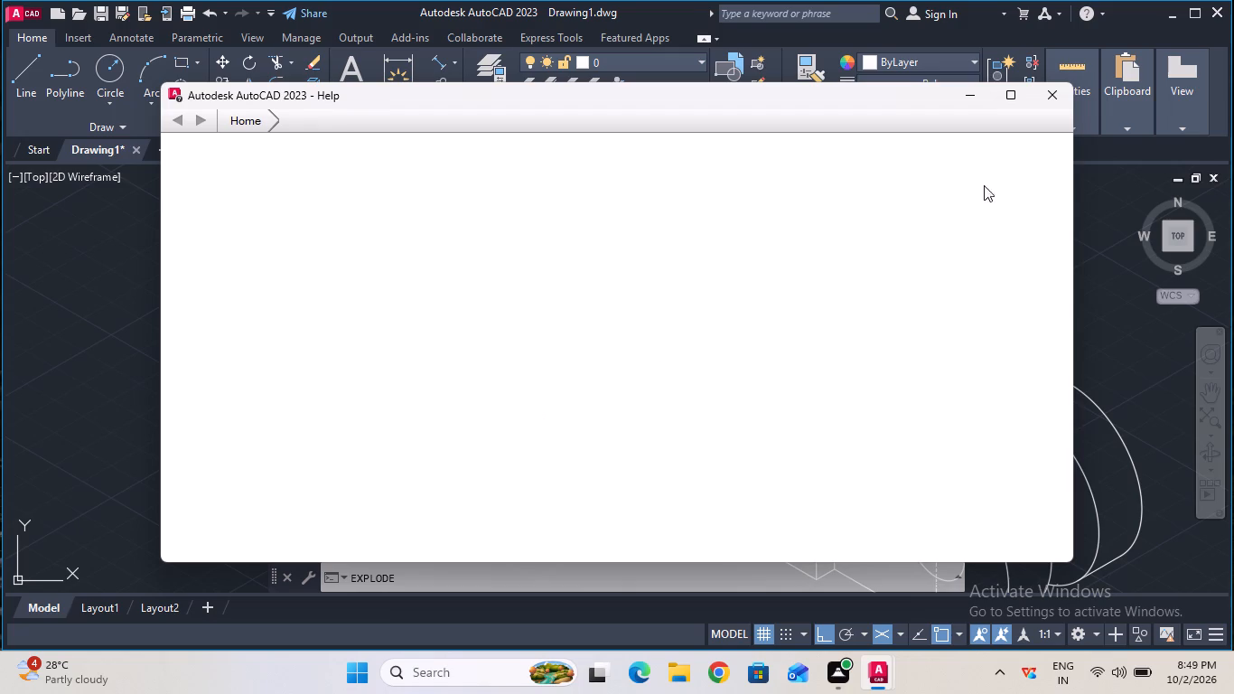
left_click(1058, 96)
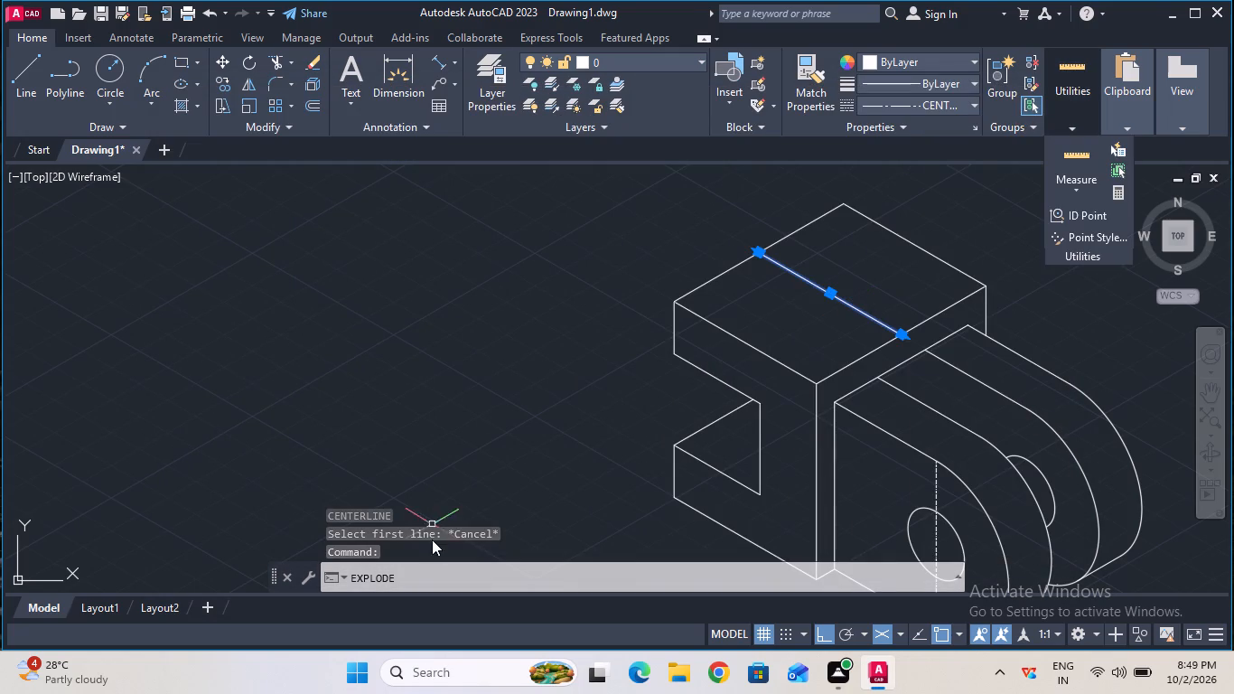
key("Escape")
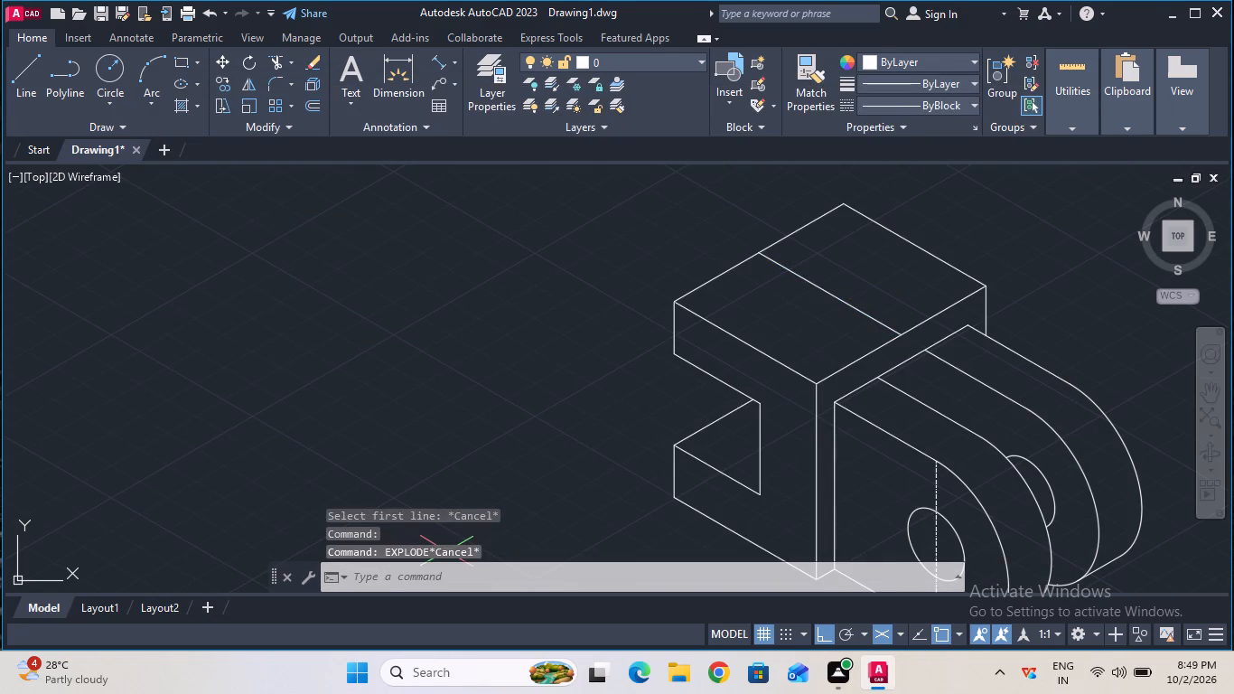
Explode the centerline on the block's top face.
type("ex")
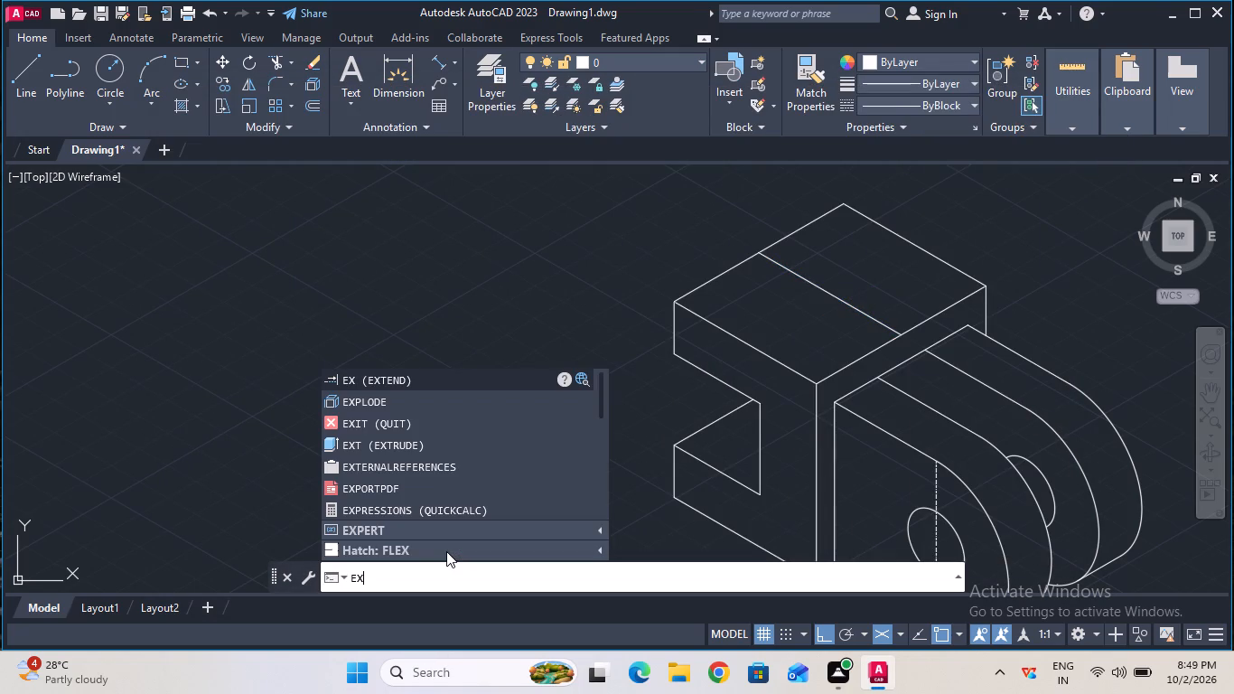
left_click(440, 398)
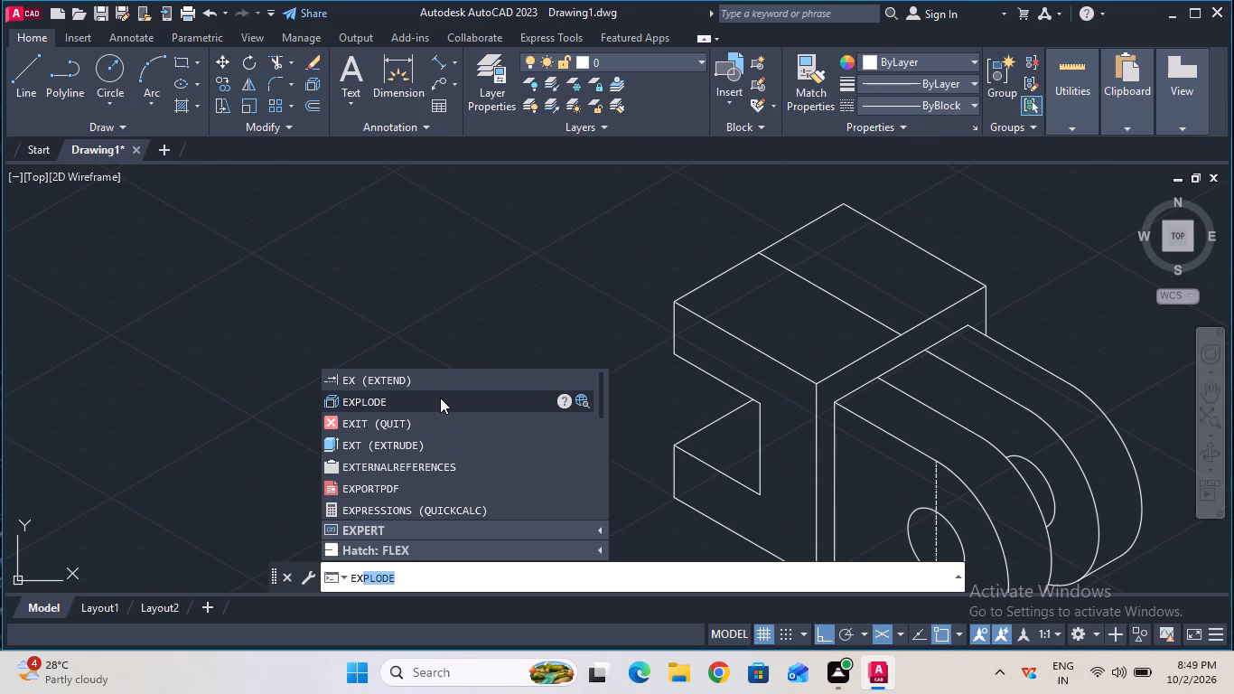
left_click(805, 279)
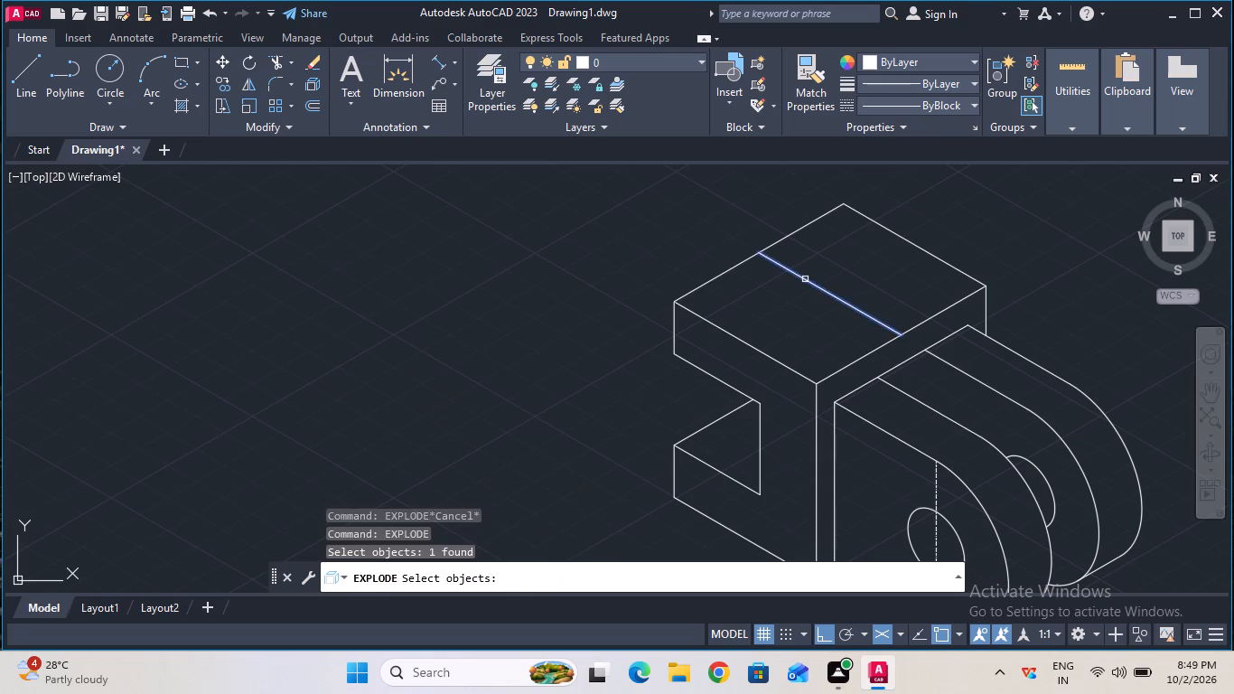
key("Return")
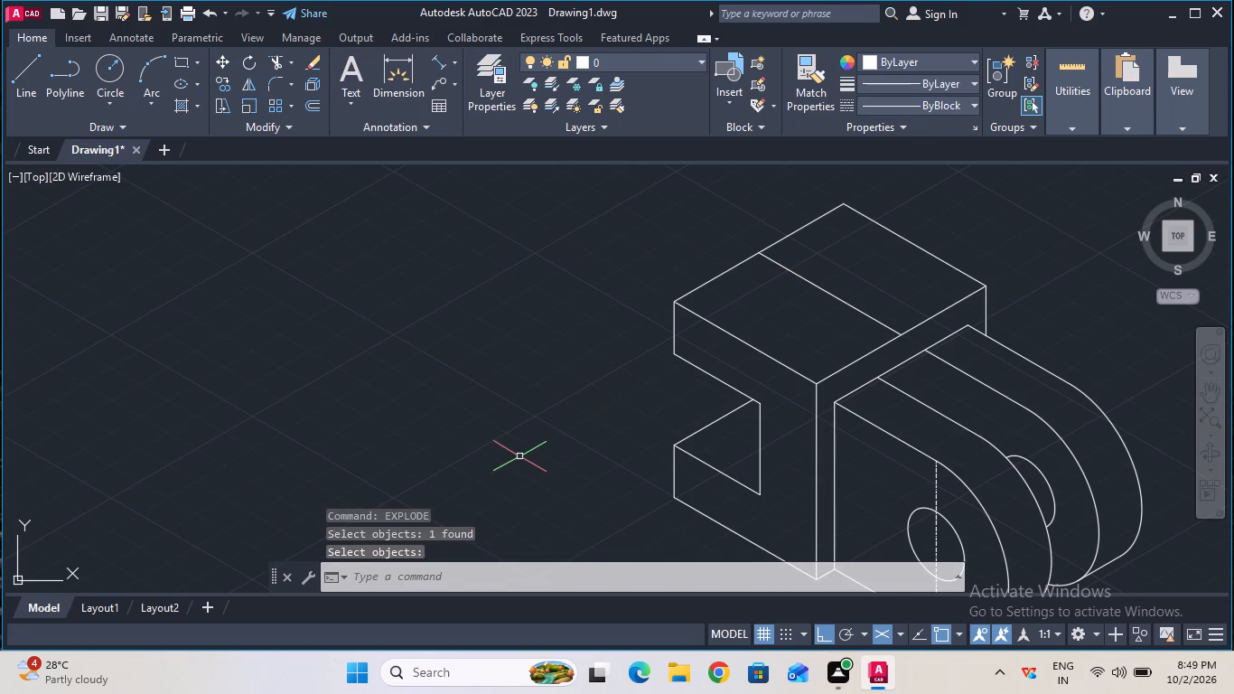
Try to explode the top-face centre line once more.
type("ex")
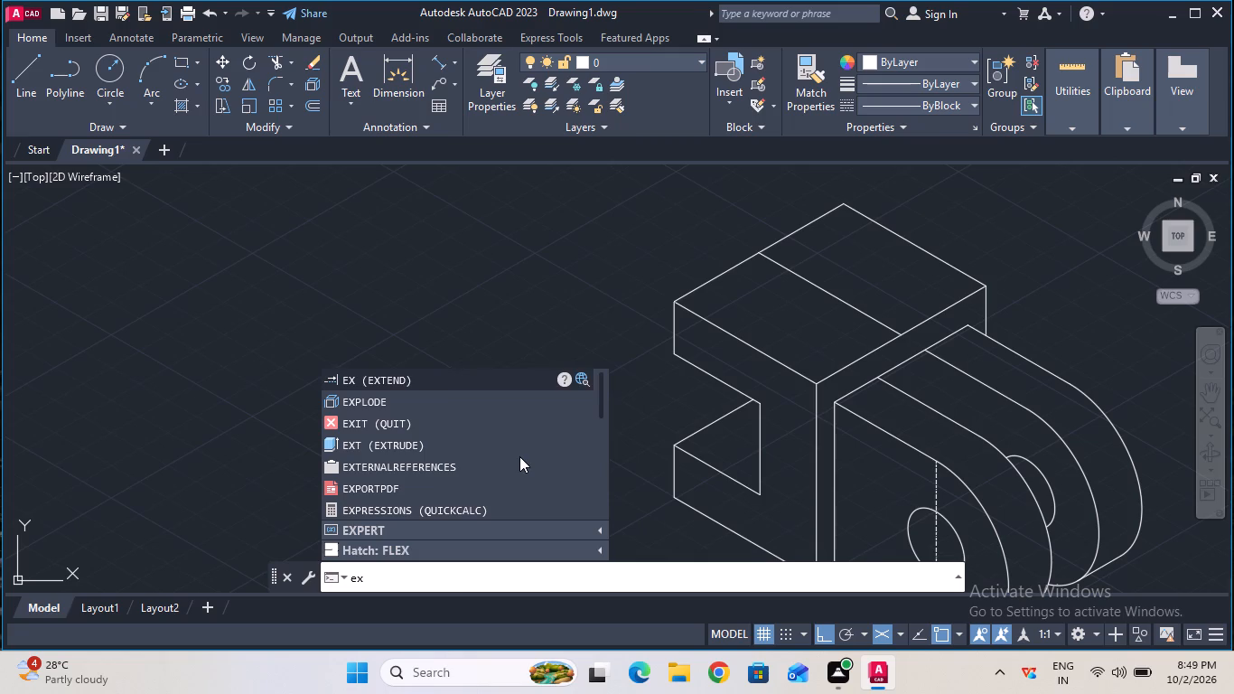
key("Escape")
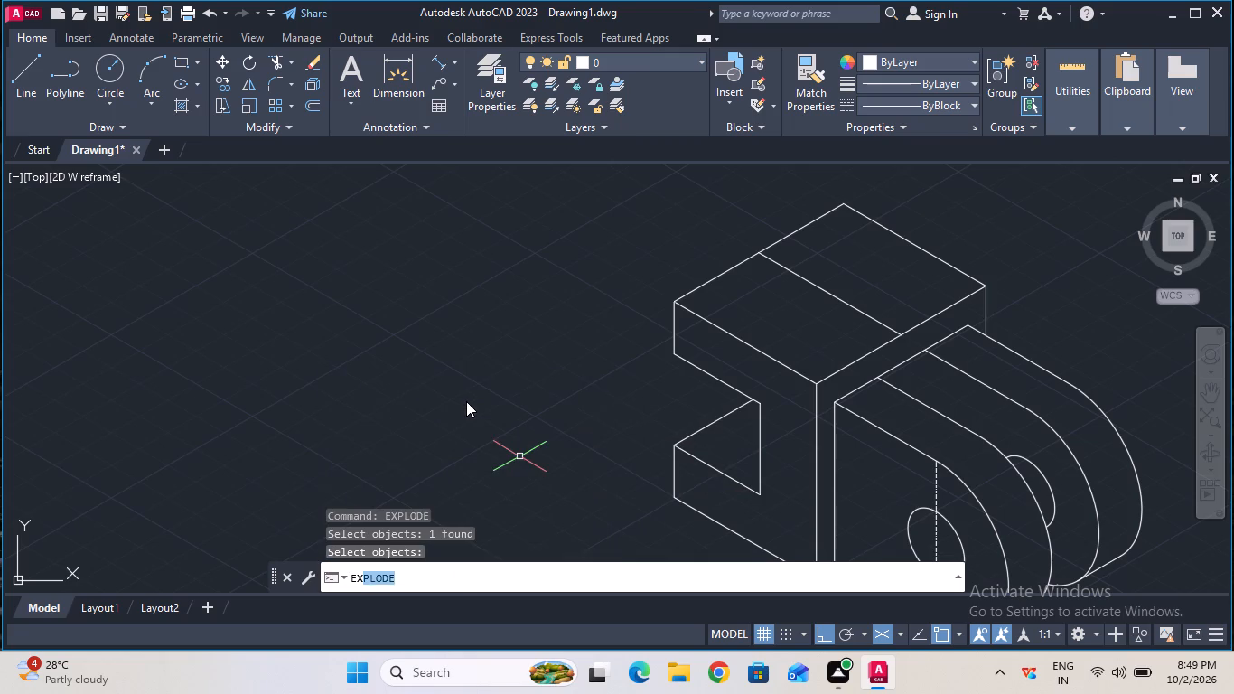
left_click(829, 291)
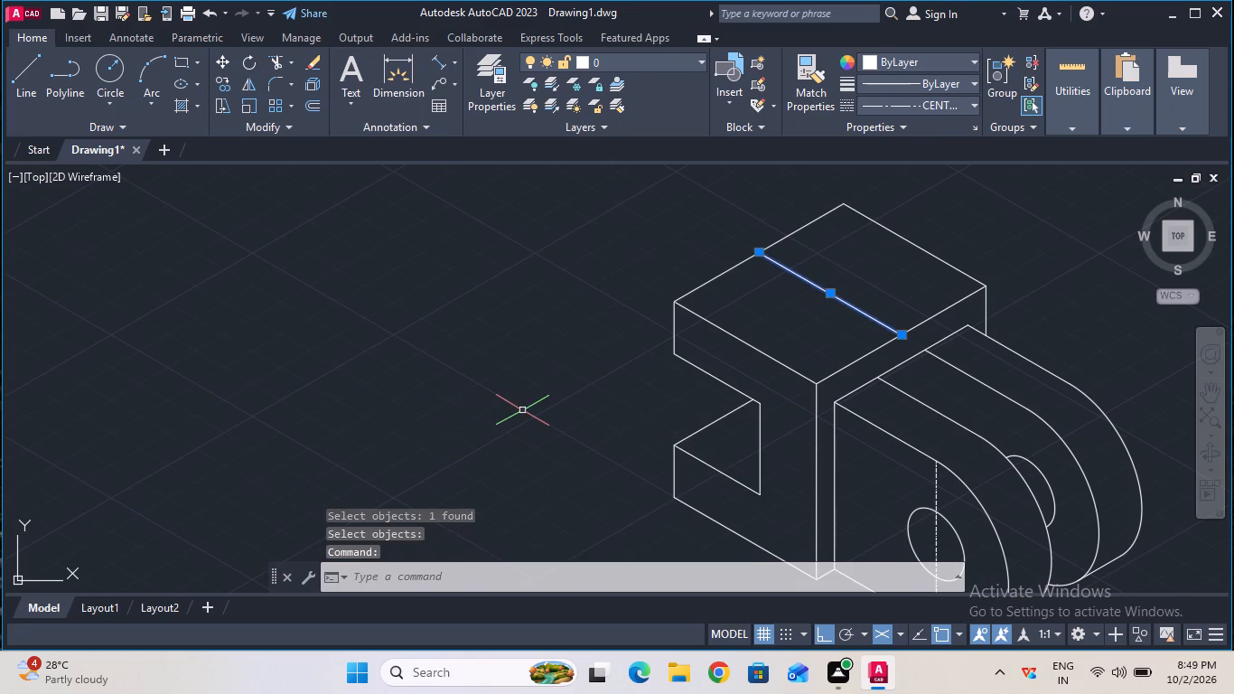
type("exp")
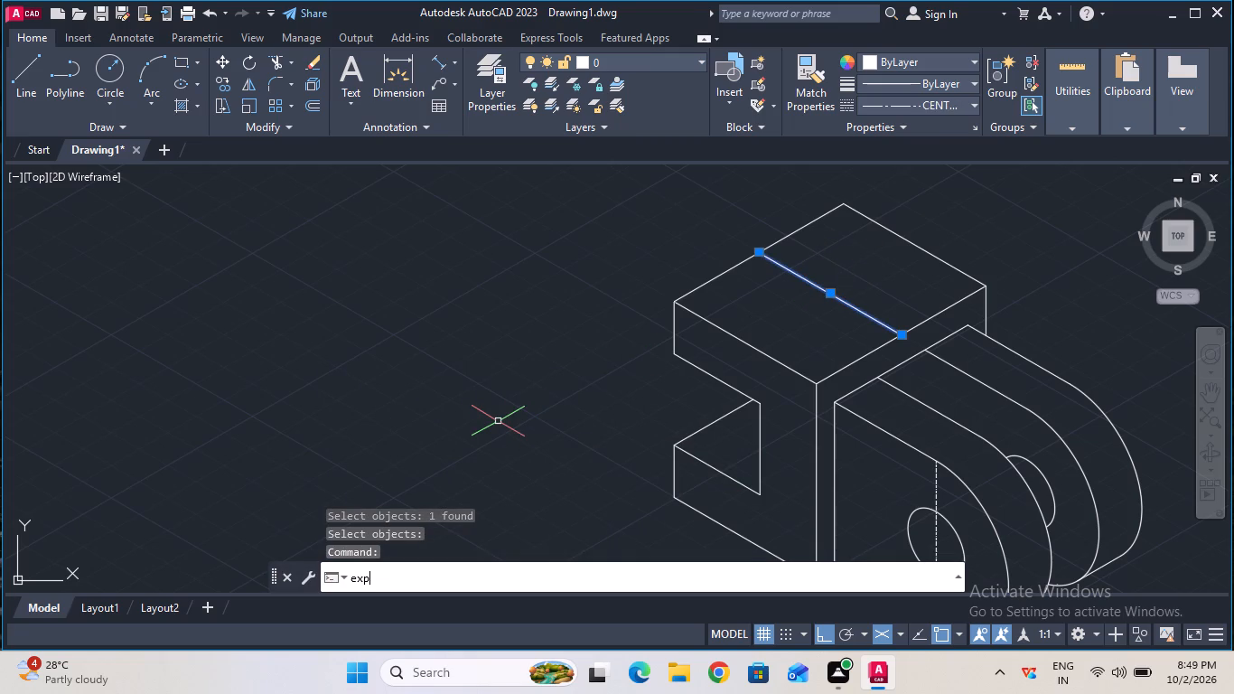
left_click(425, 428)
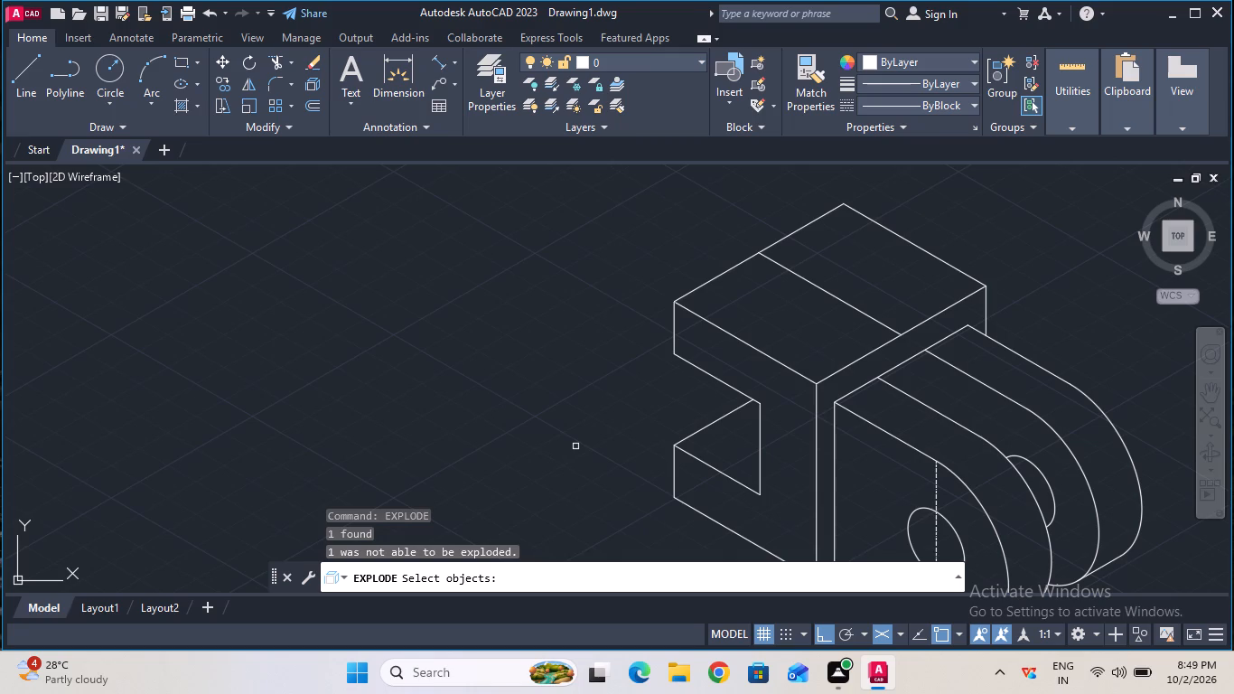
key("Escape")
Draw a 5 mm vertical line up from the first plate's rear top corner and extend it to the block's top edge.
scroll(839, 333, "up", 1, "ctrl")
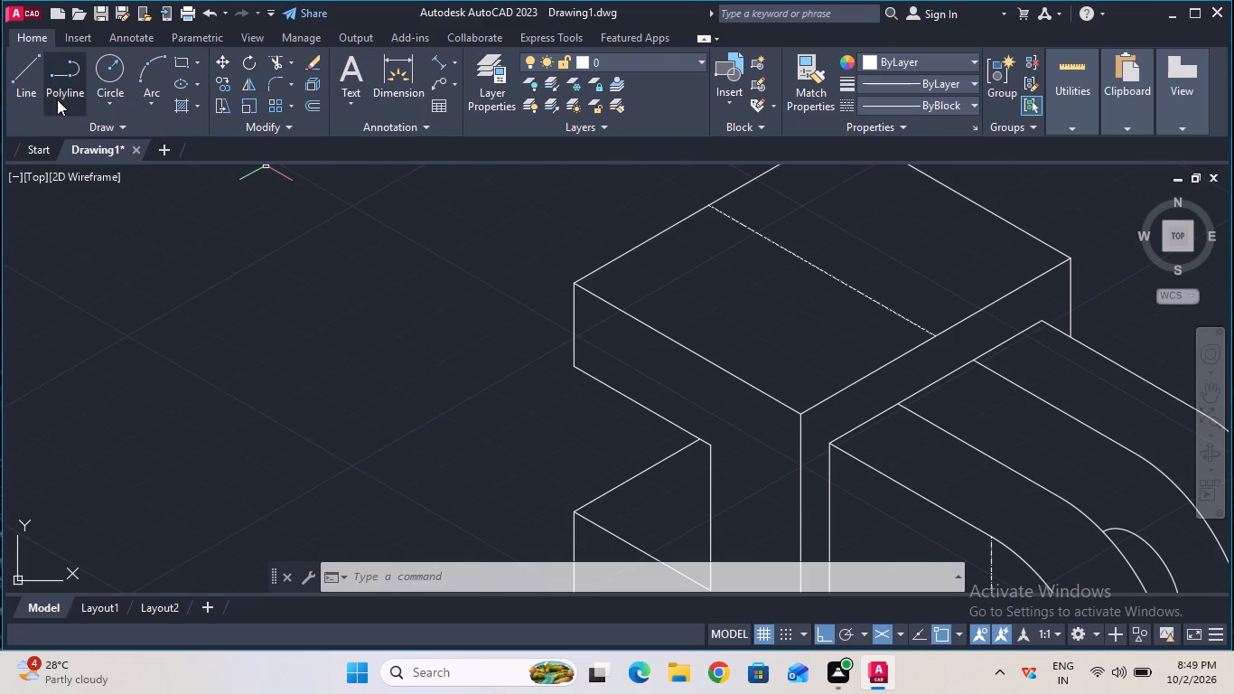
left_click(32, 92)
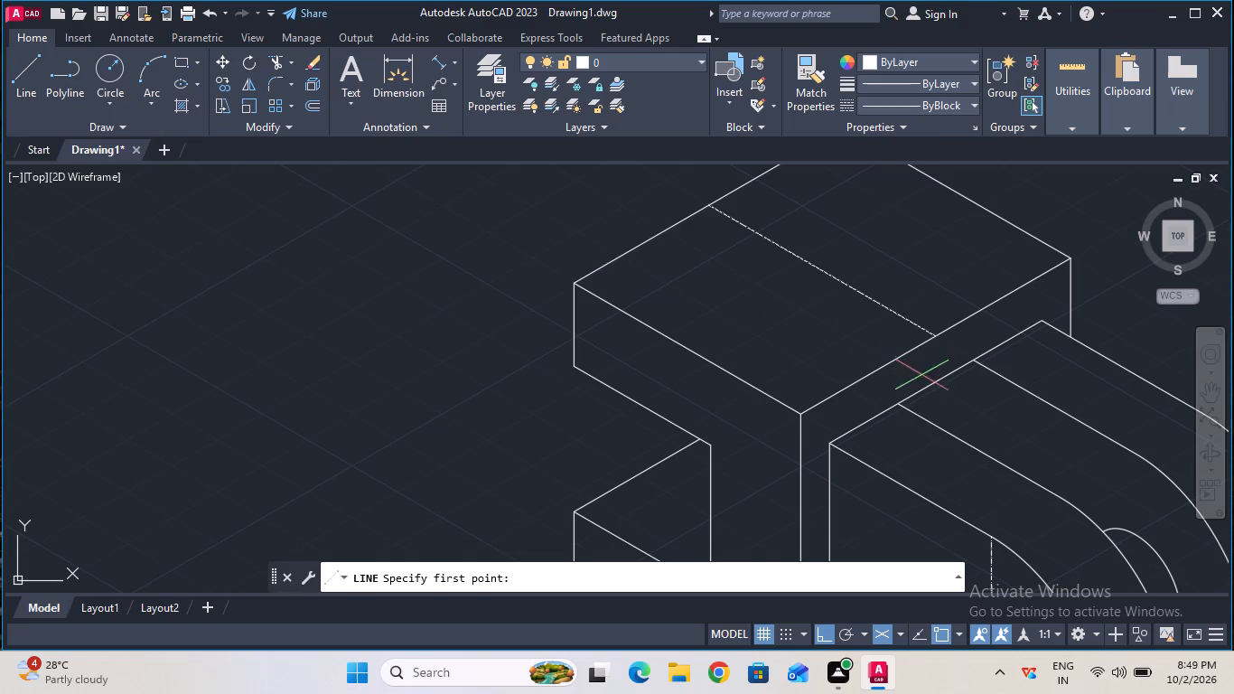
left_click(902, 401)
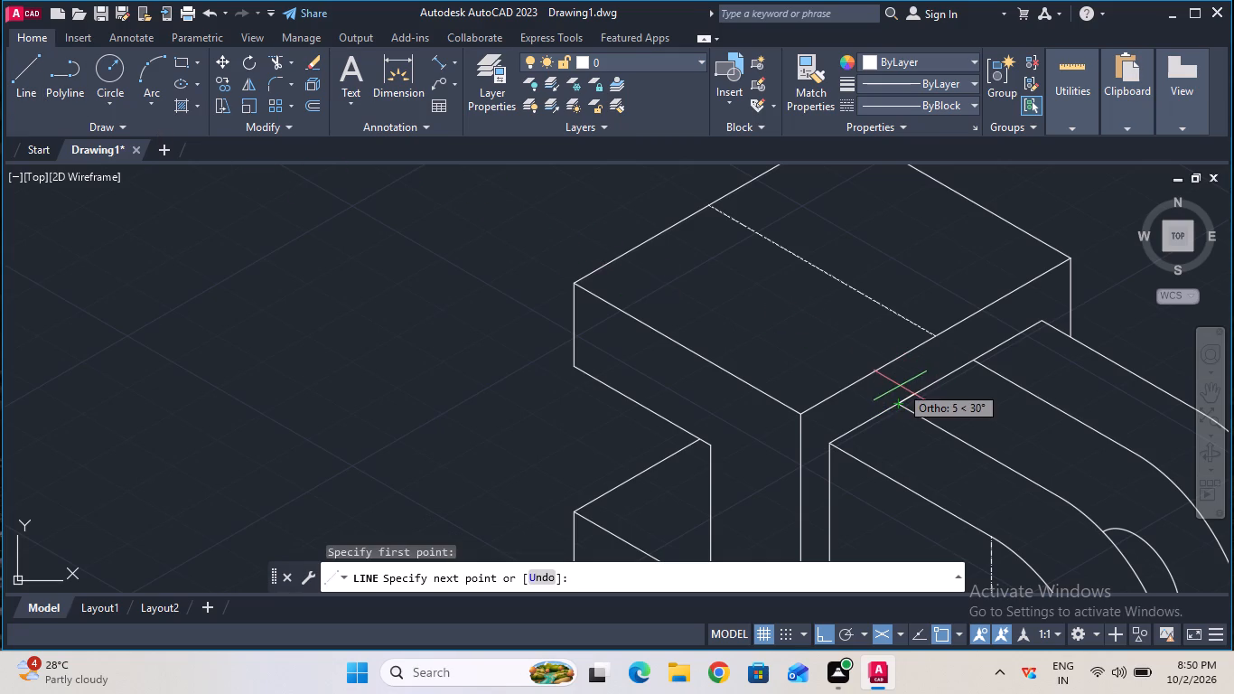
key("F5")
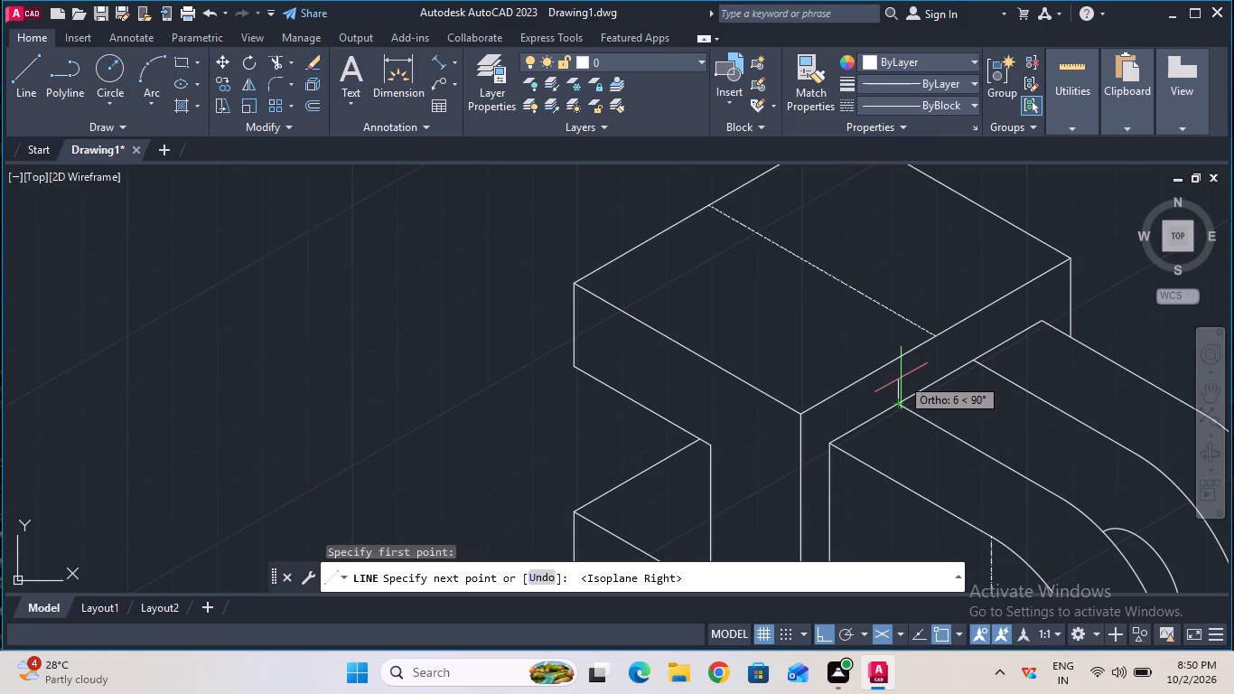
key("5")
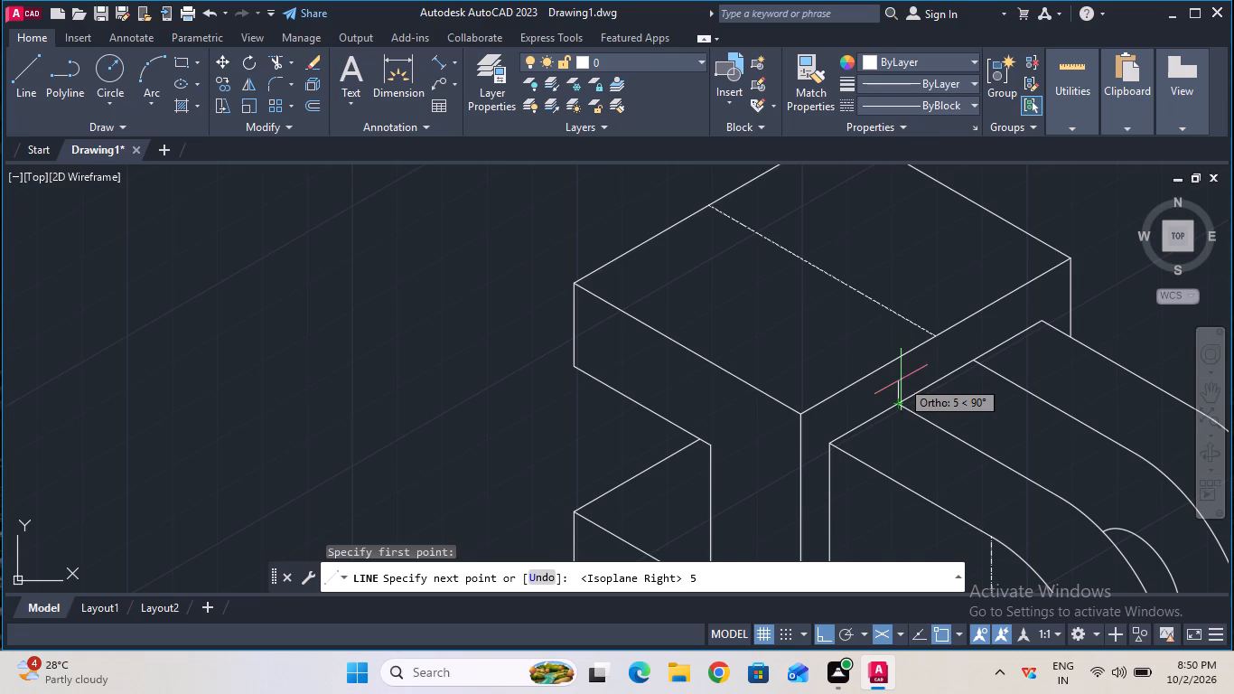
key("Return")
key("Escape")
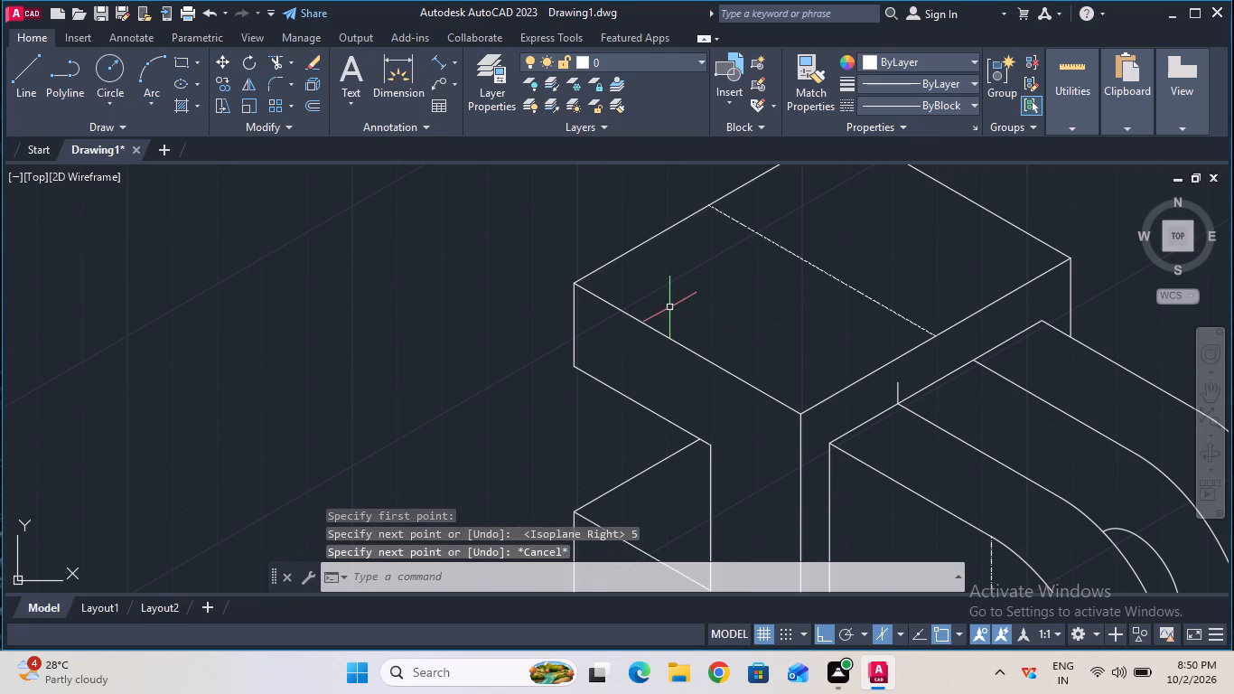
left_click(289, 66)
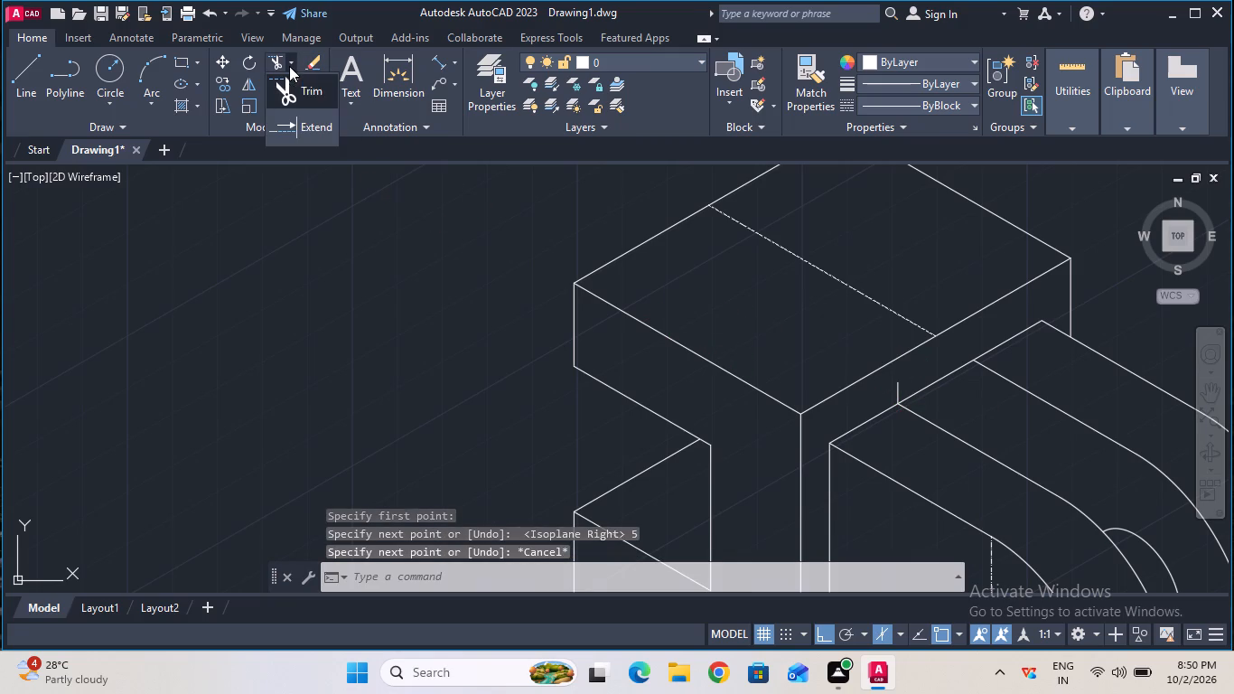
left_click(304, 128)
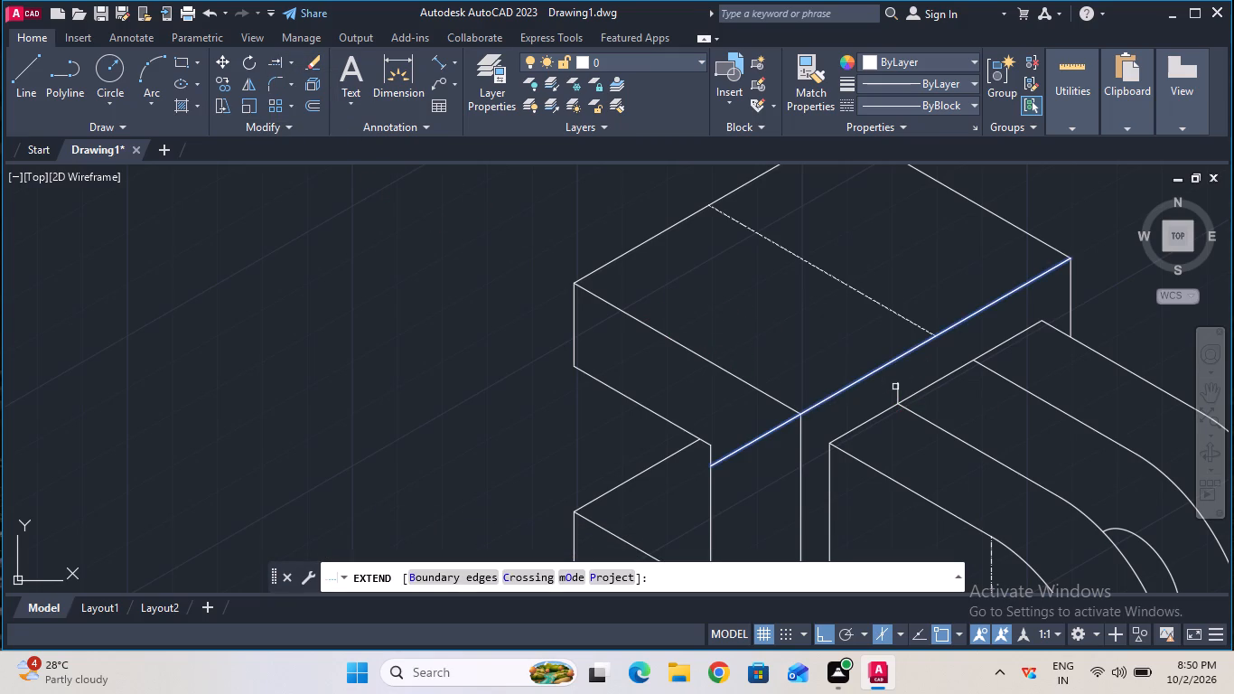
left_click(896, 387)
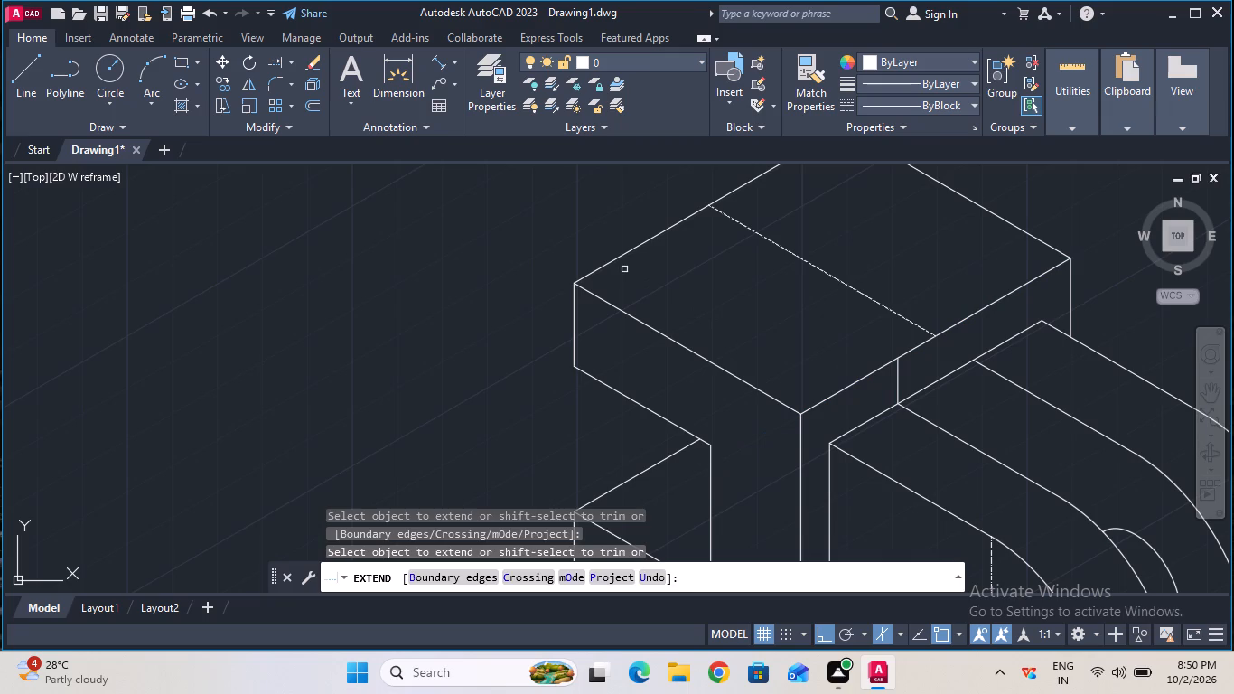
key("Escape")
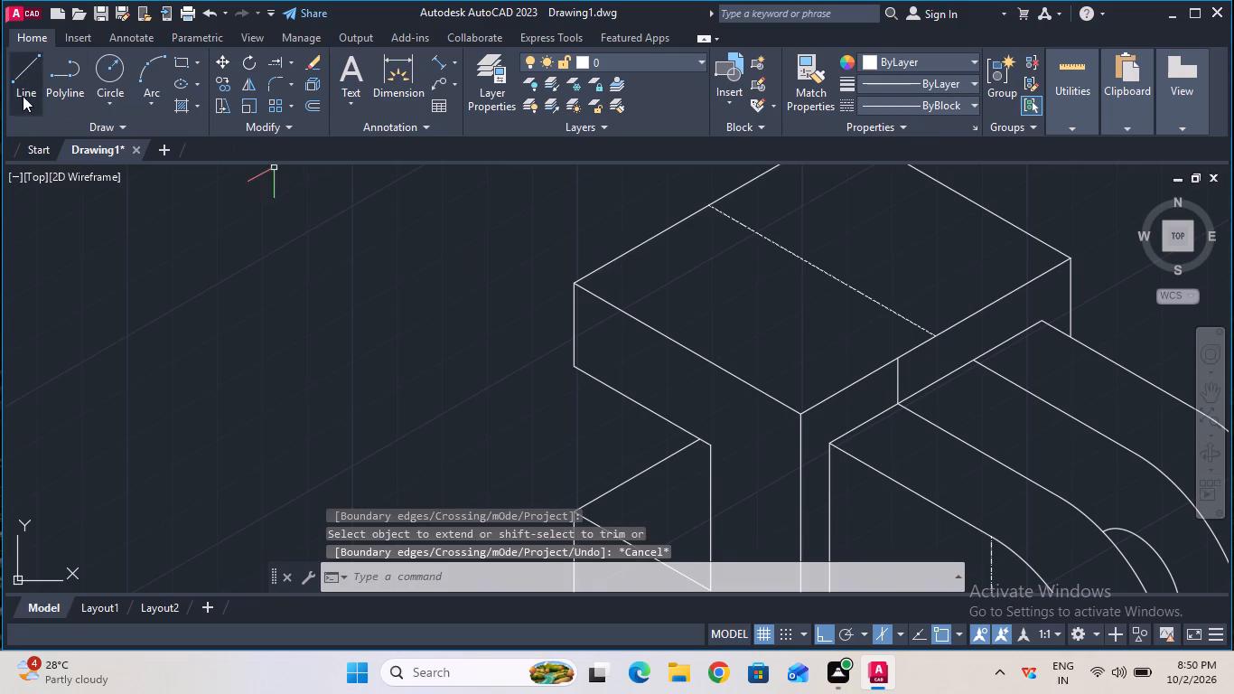
Draw a 7 mm vertical line up from the second plate's front top corner and extend it to the block's top edge.
left_click(22, 96)
left_click(972, 356)
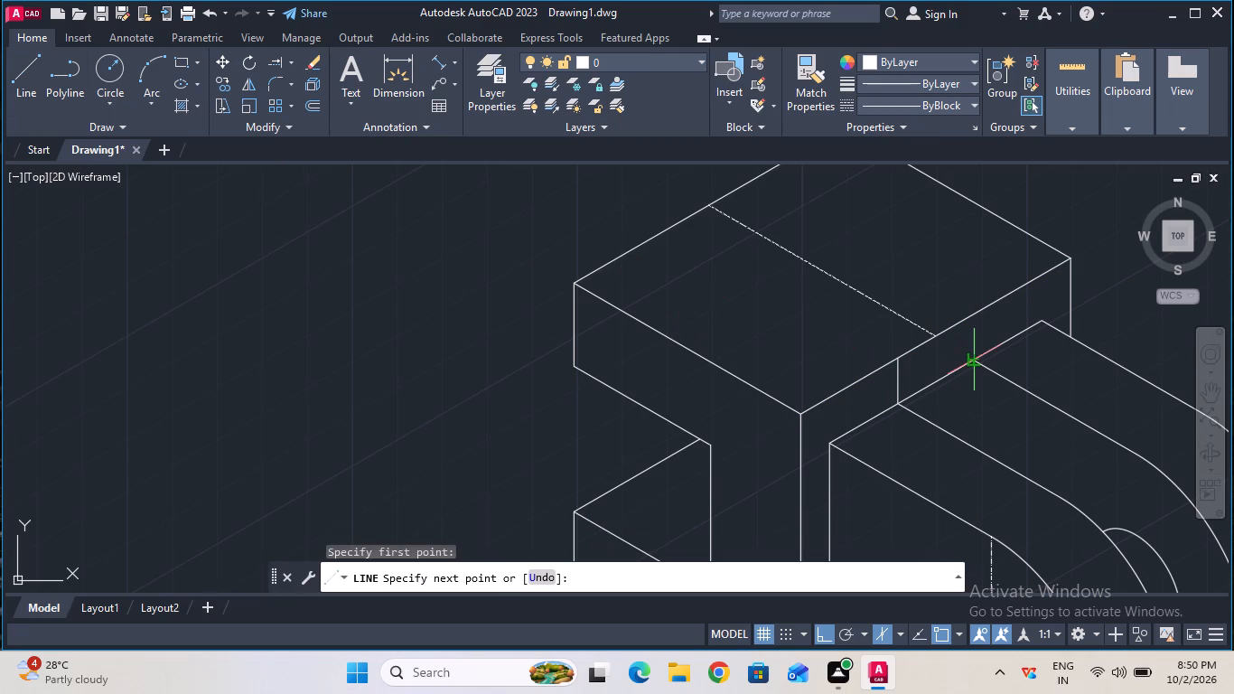
key("7")
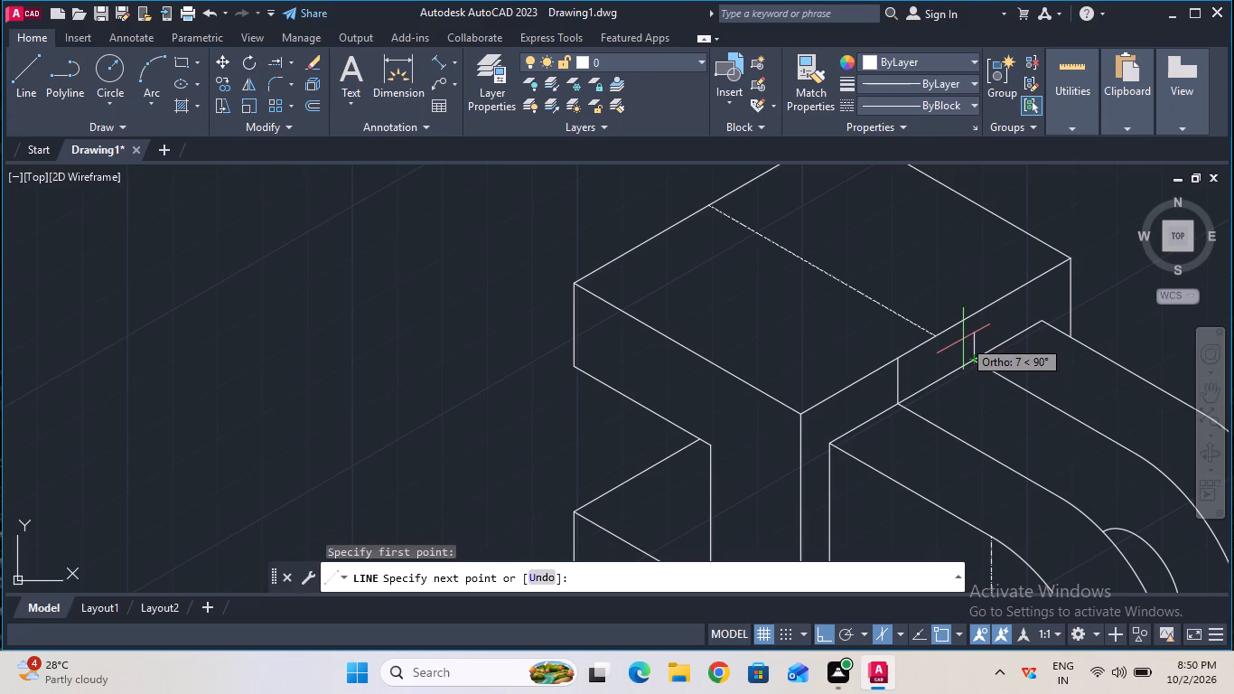
key("Return")
key("Escape")
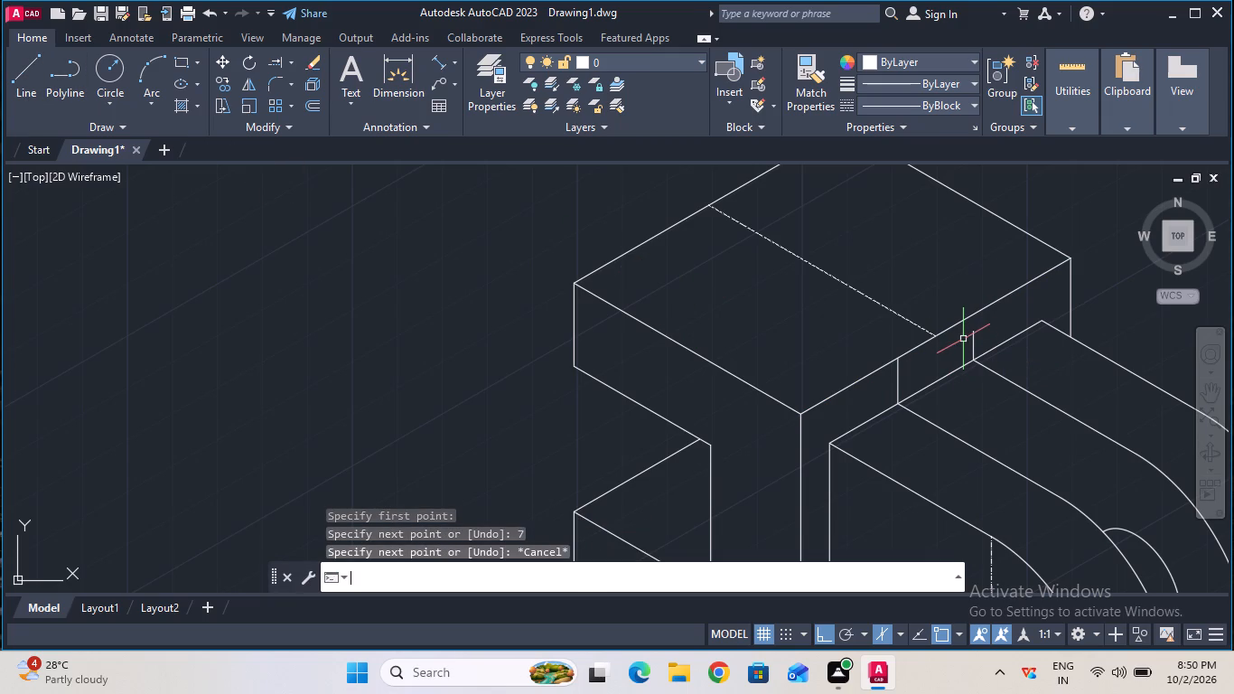
left_click(274, 62)
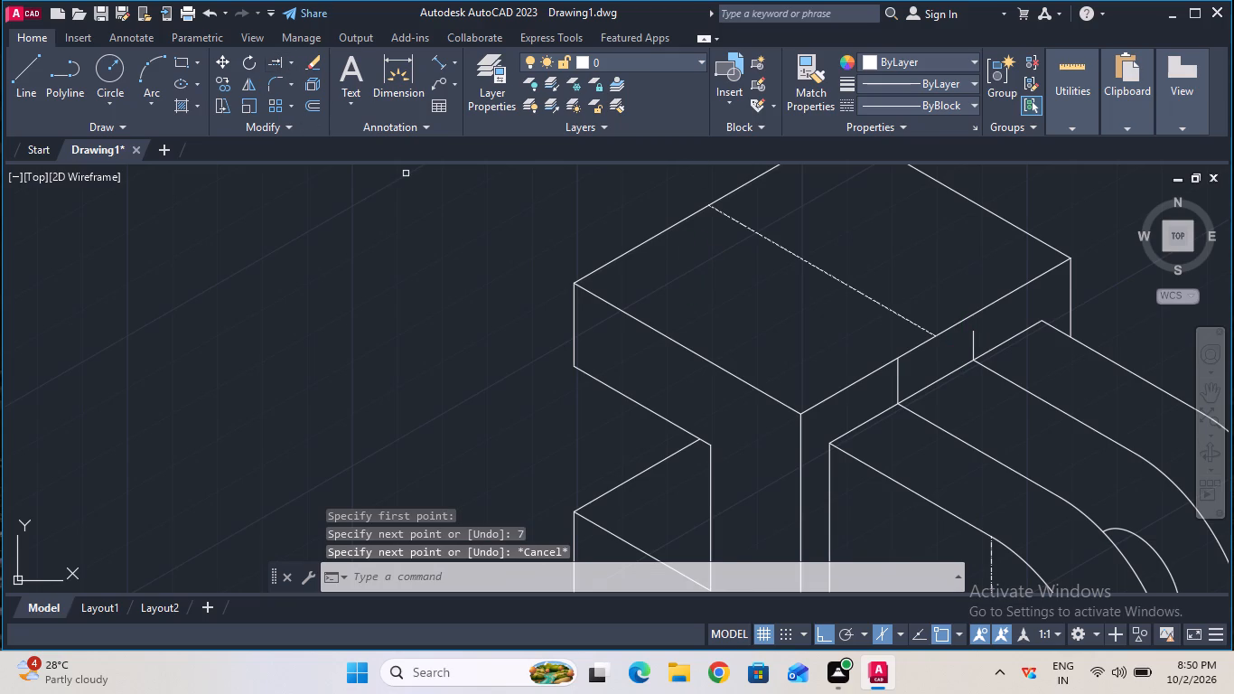
left_click(975, 340)
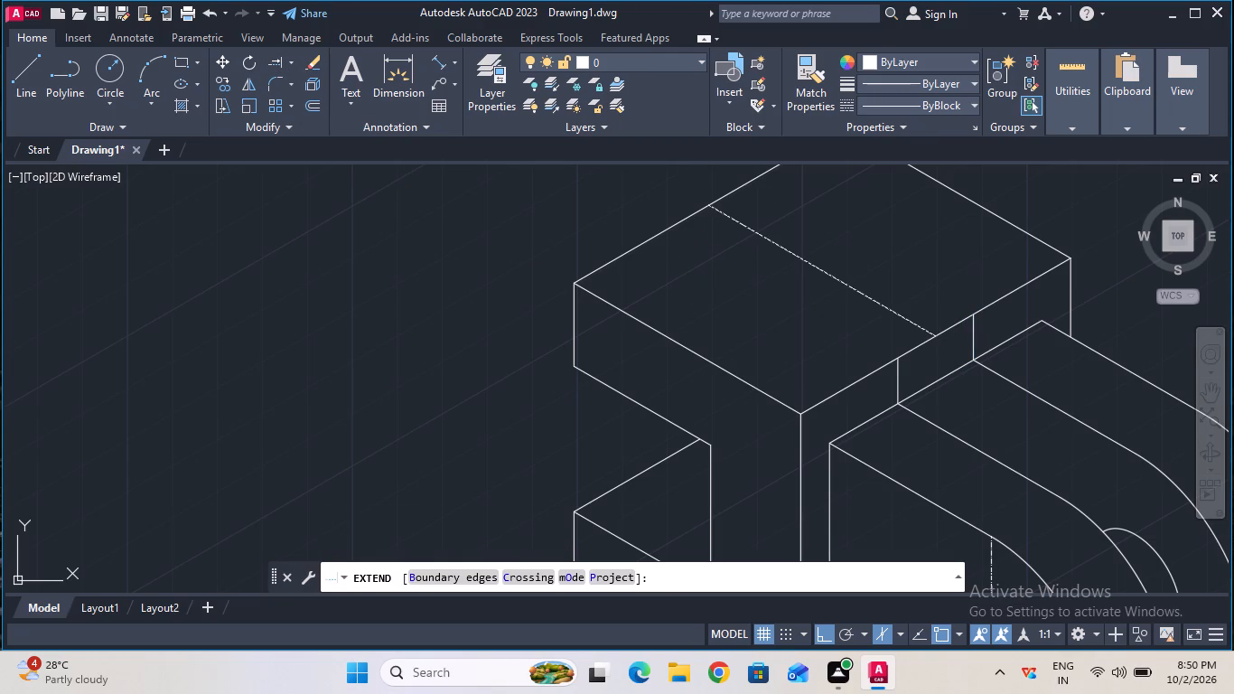
key("Escape")
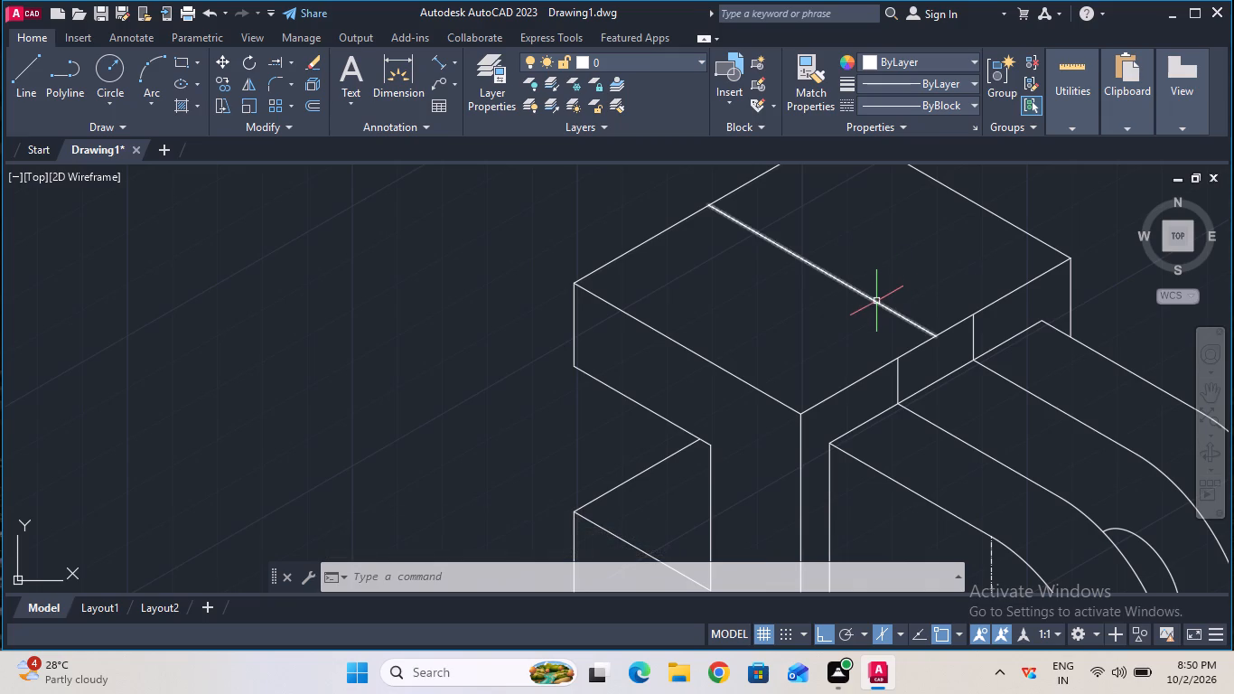
Delete the dashed centre line from the block's top face.
left_click(876, 301)
key("Delete")
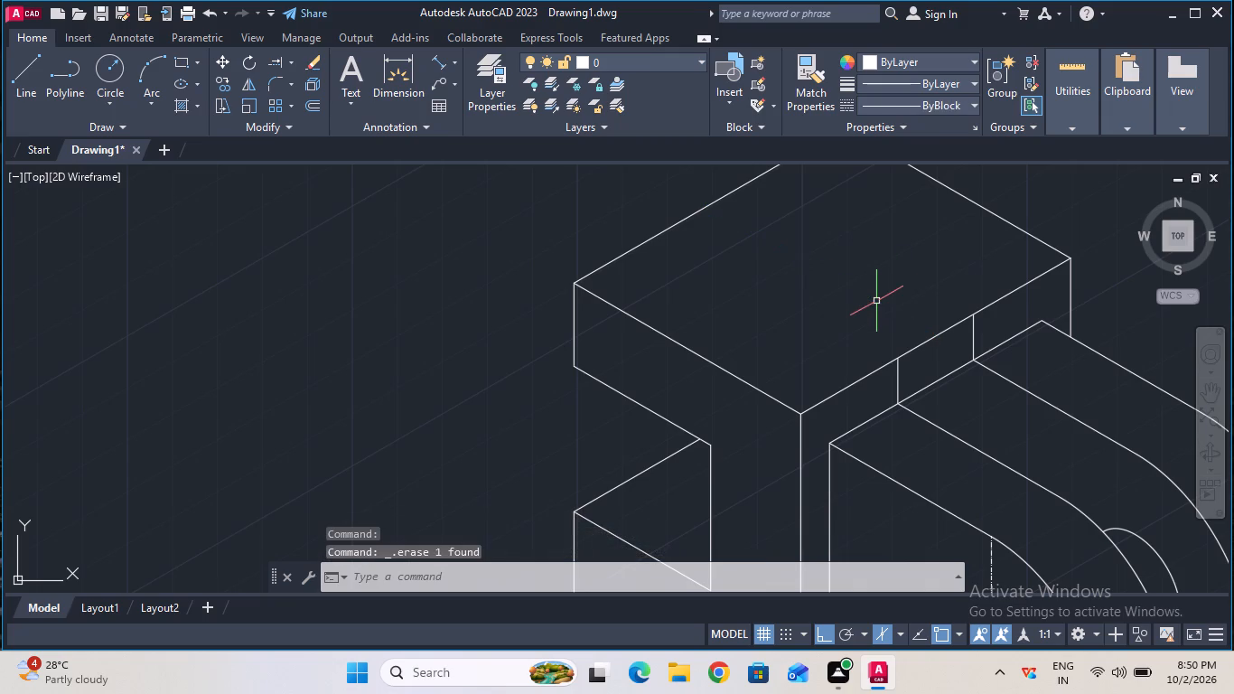
Measure the distance between the upper ends of the two short vertical lines on the block's top edge.
left_click(436, 69)
left_click(896, 359)
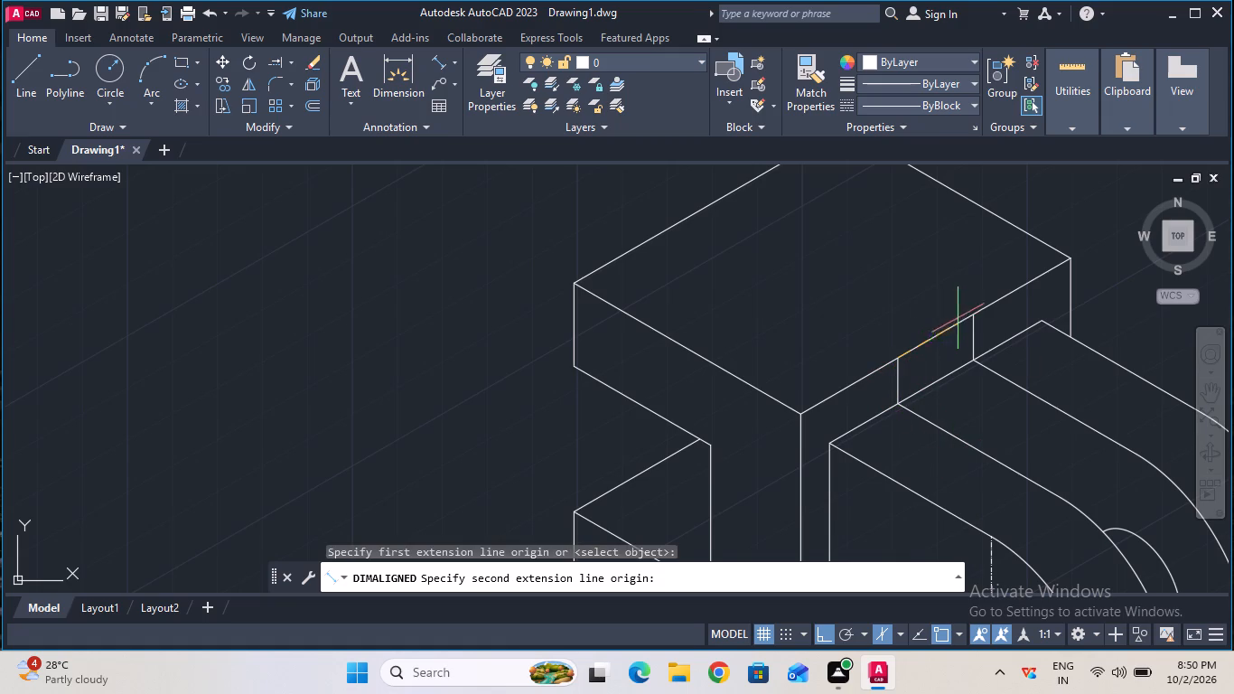
left_click(977, 314)
key("Escape")
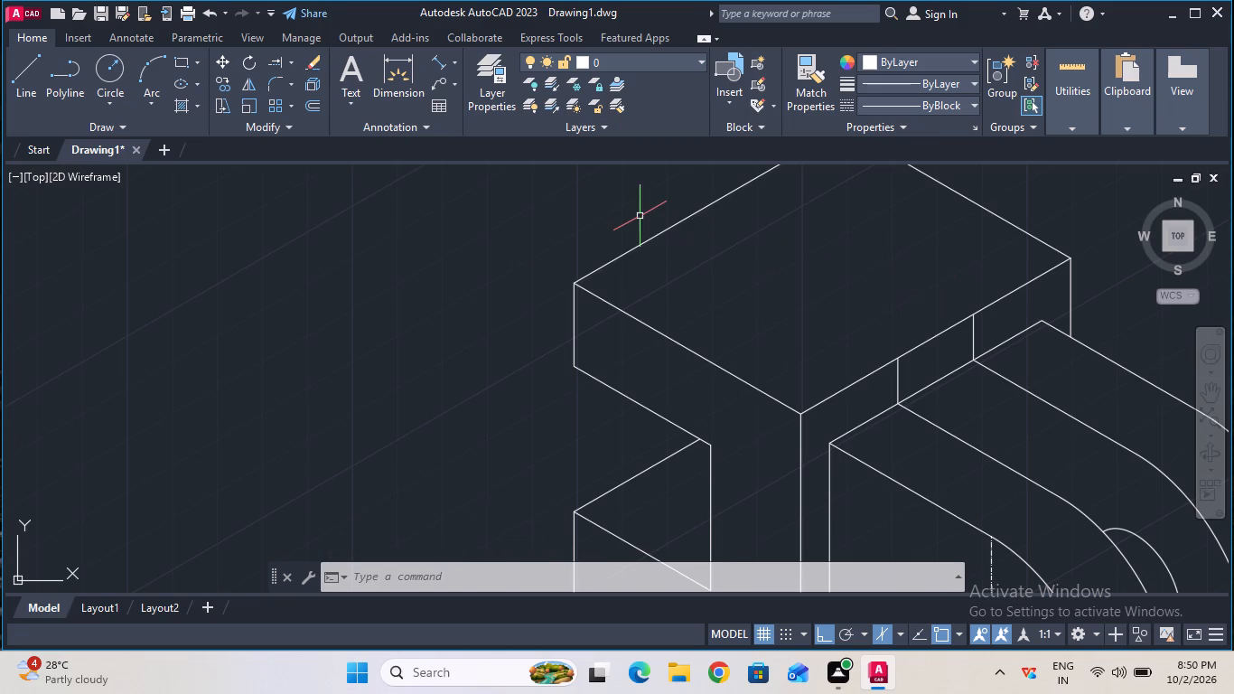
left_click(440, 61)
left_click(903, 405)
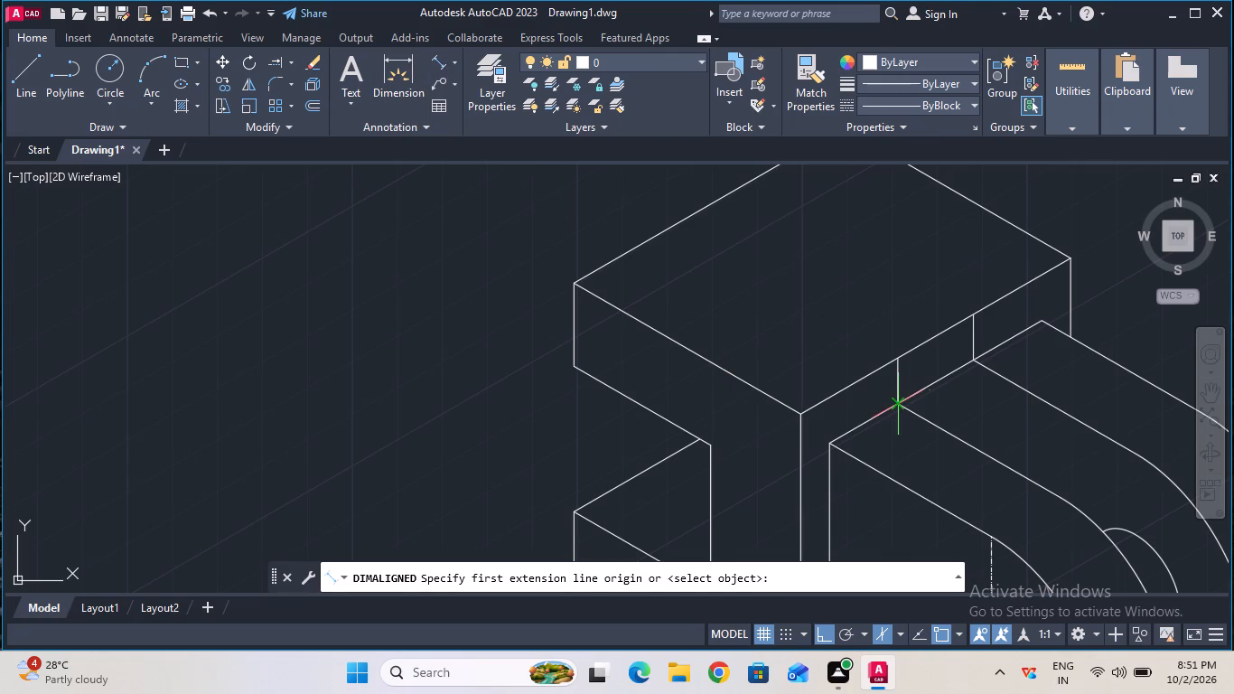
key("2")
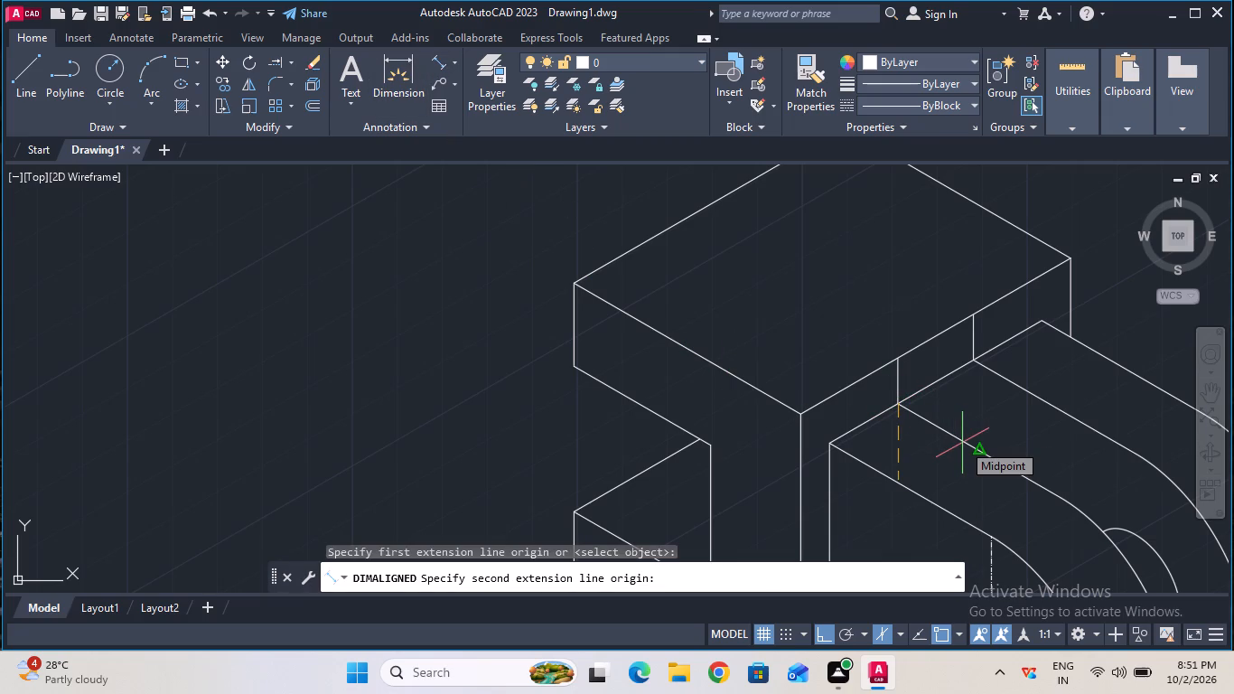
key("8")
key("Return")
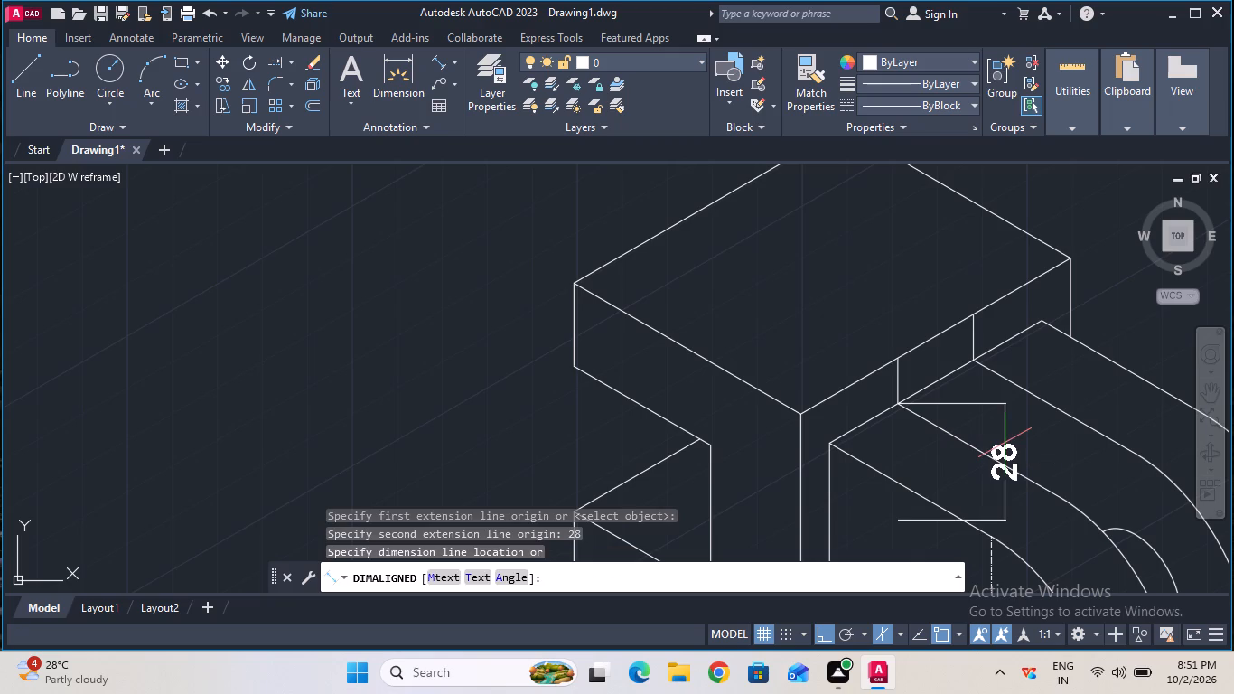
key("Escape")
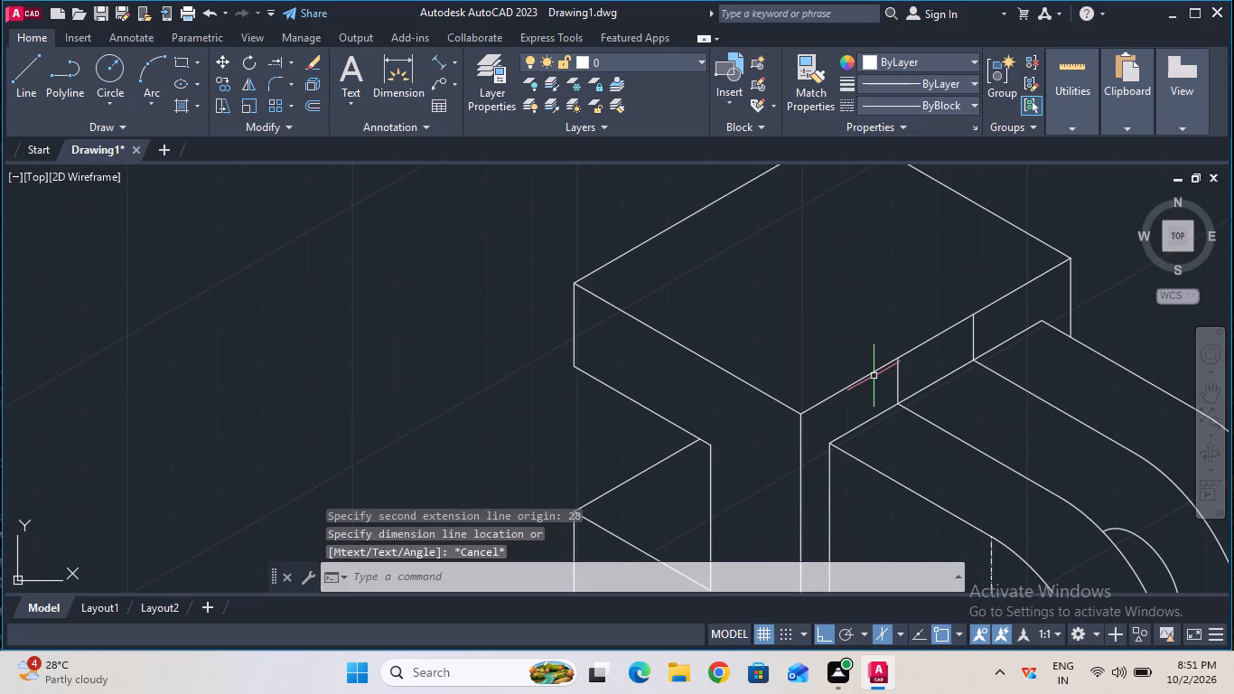
Switch to the top isoplane and place a 28 mm aligned dimension along the first plate's rear top edge from its corner at the block.
key("F5")
key("F5")
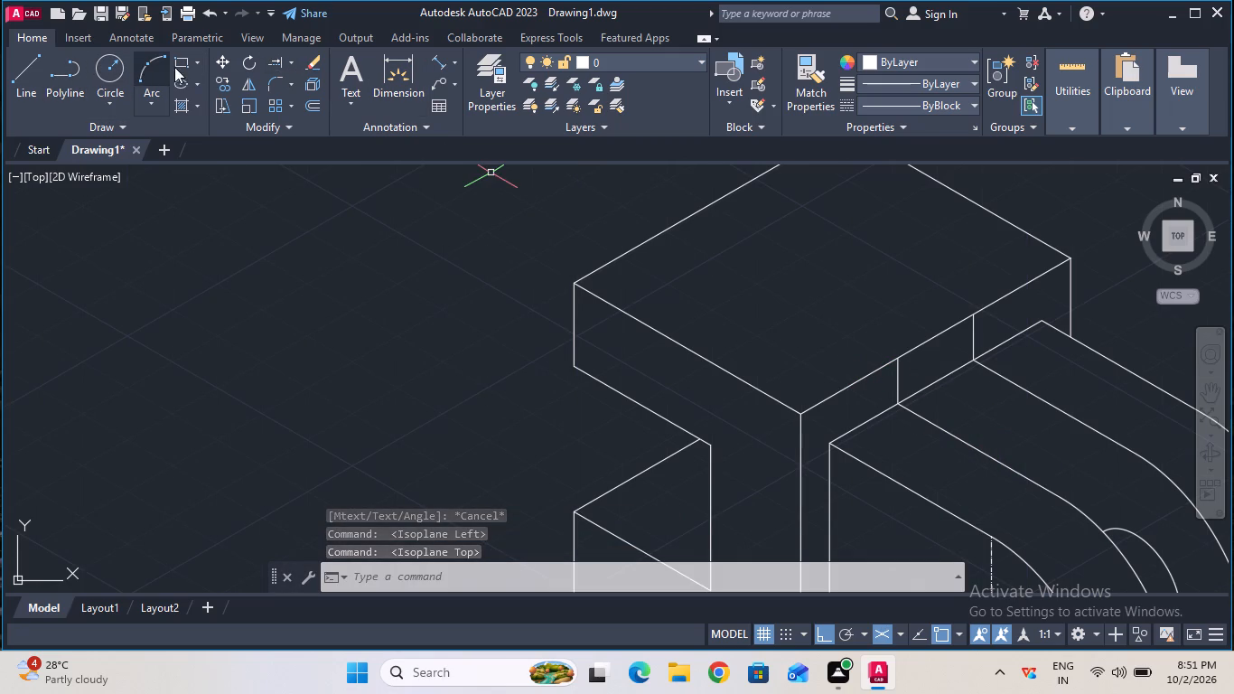
left_click(440, 60)
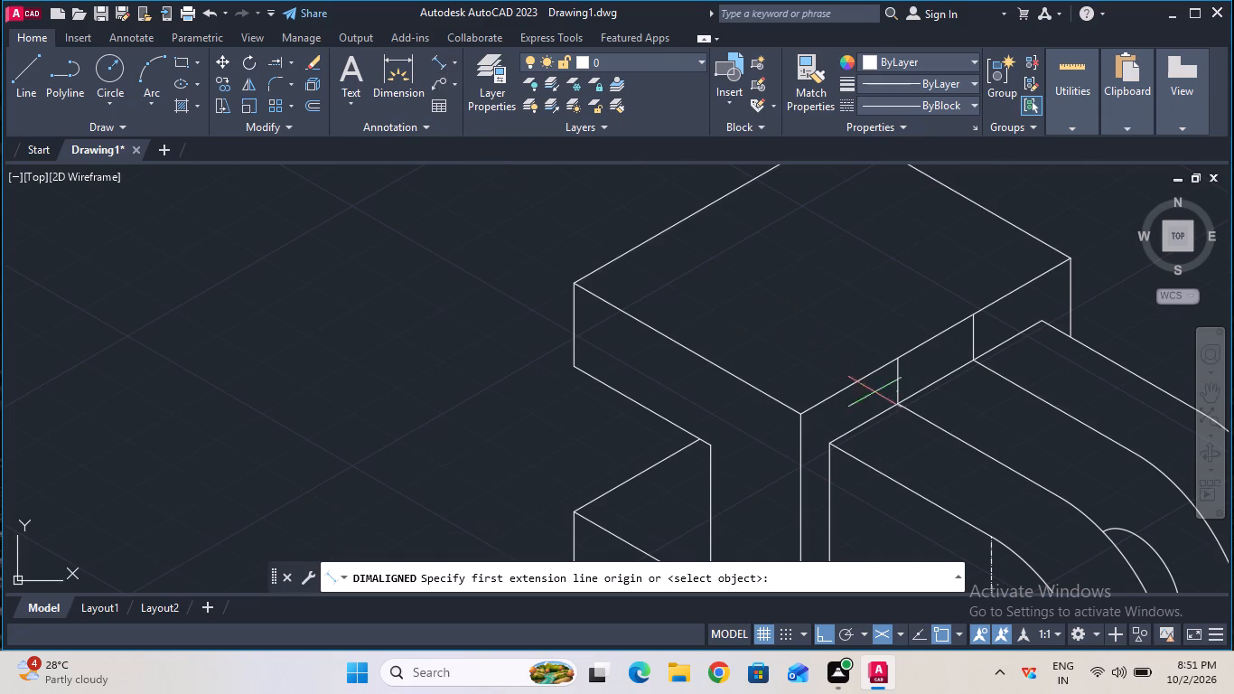
left_click(903, 405)
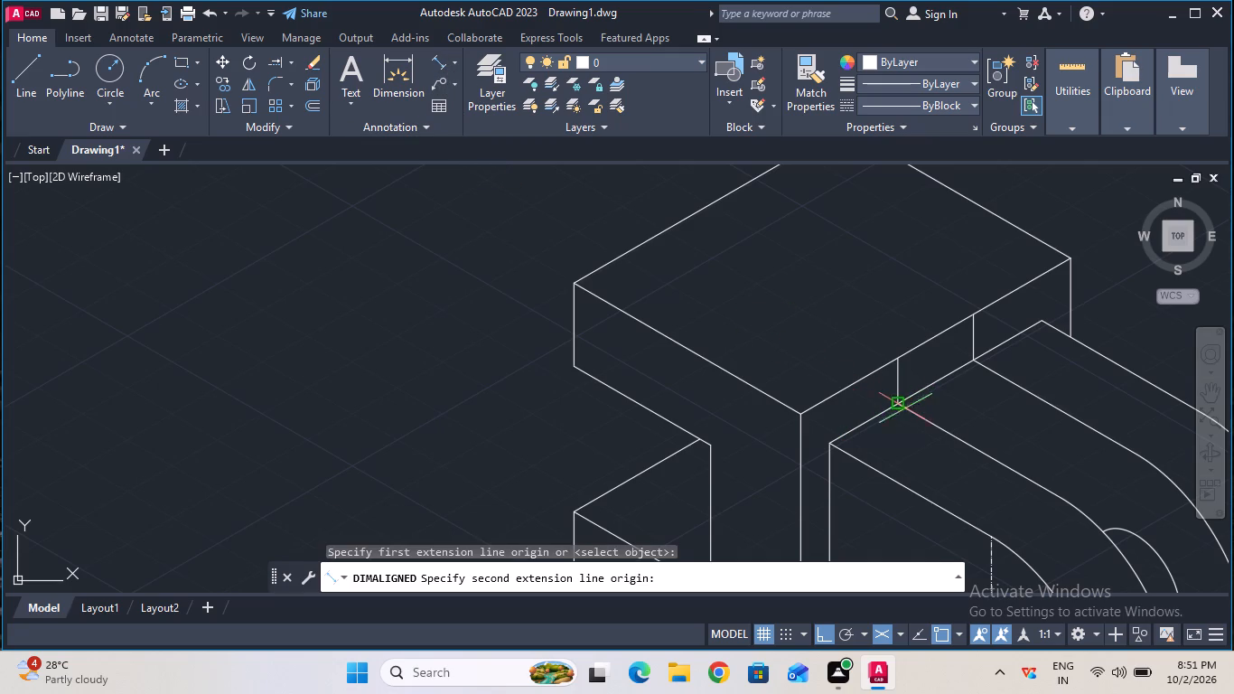
key("2")
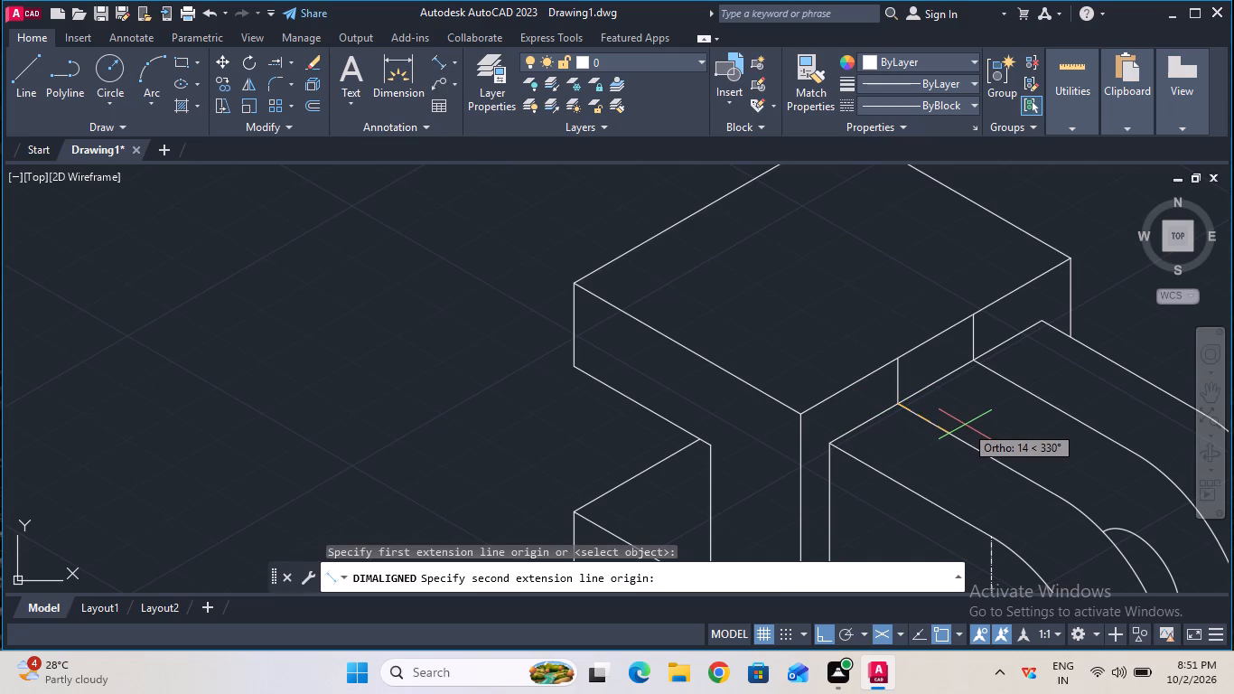
key("8")
key("Return")
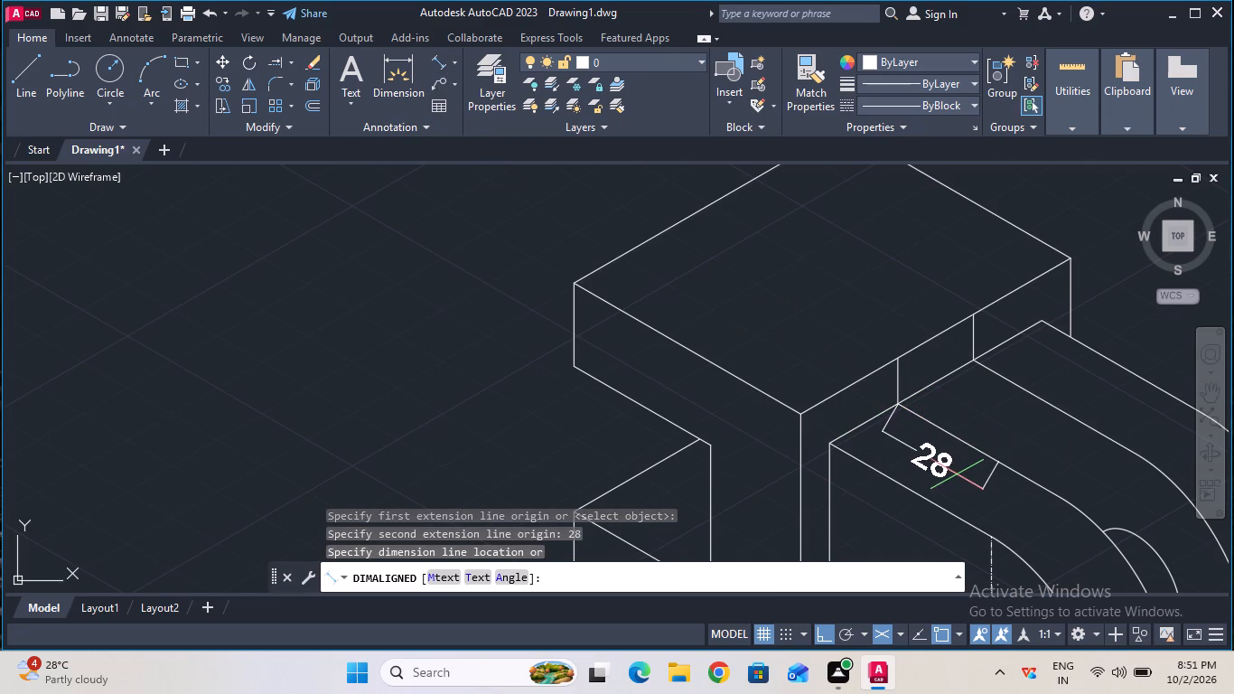
left_click(957, 475)
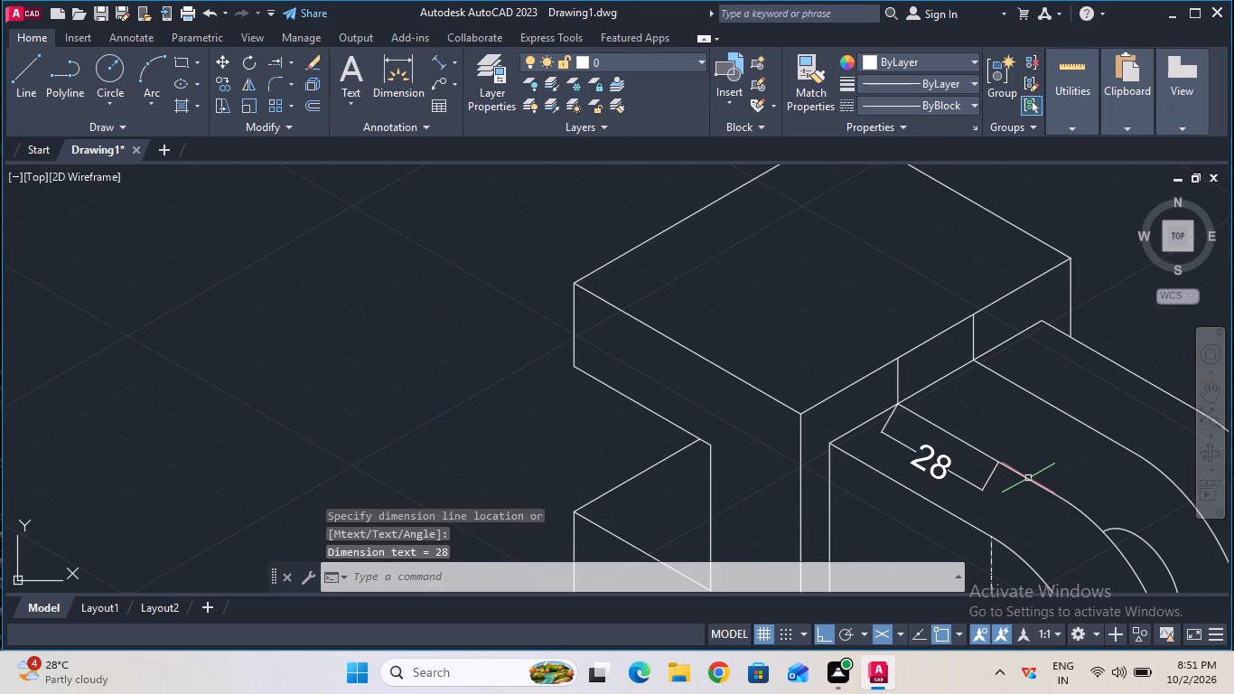
key("Escape")
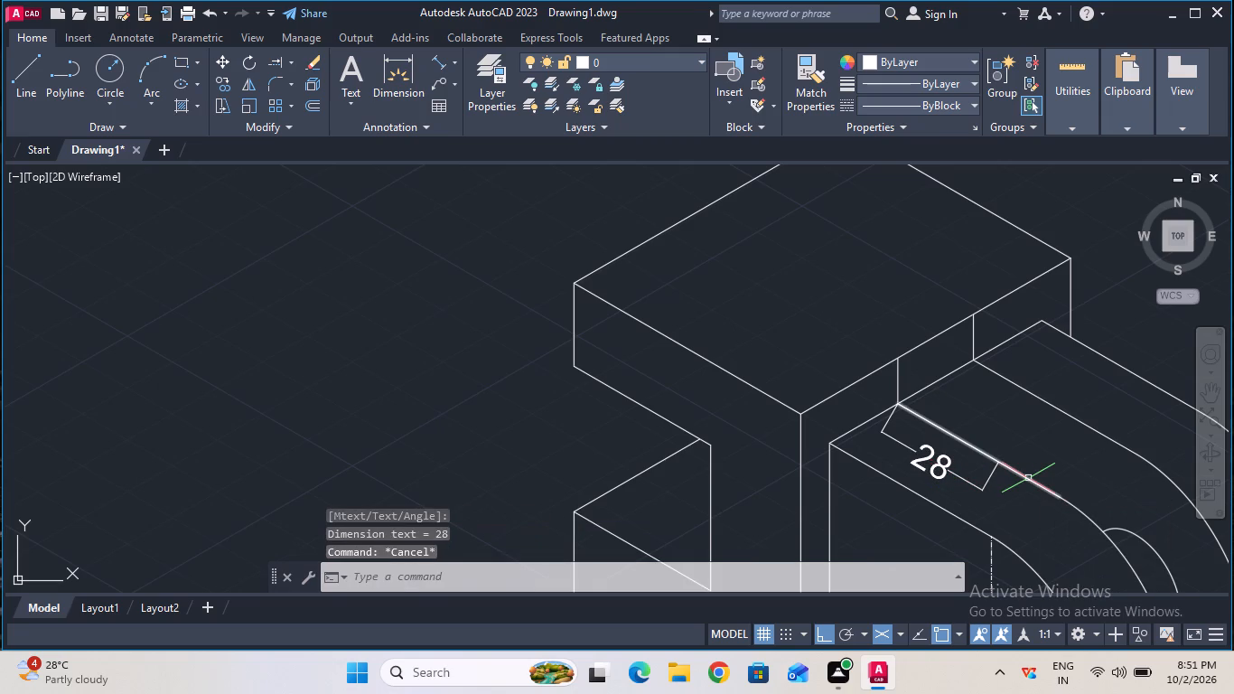
Draw a short marker line over the 28 mm dimension's outer extension line, ending on the plate's rear top edge.
left_click(19, 63)
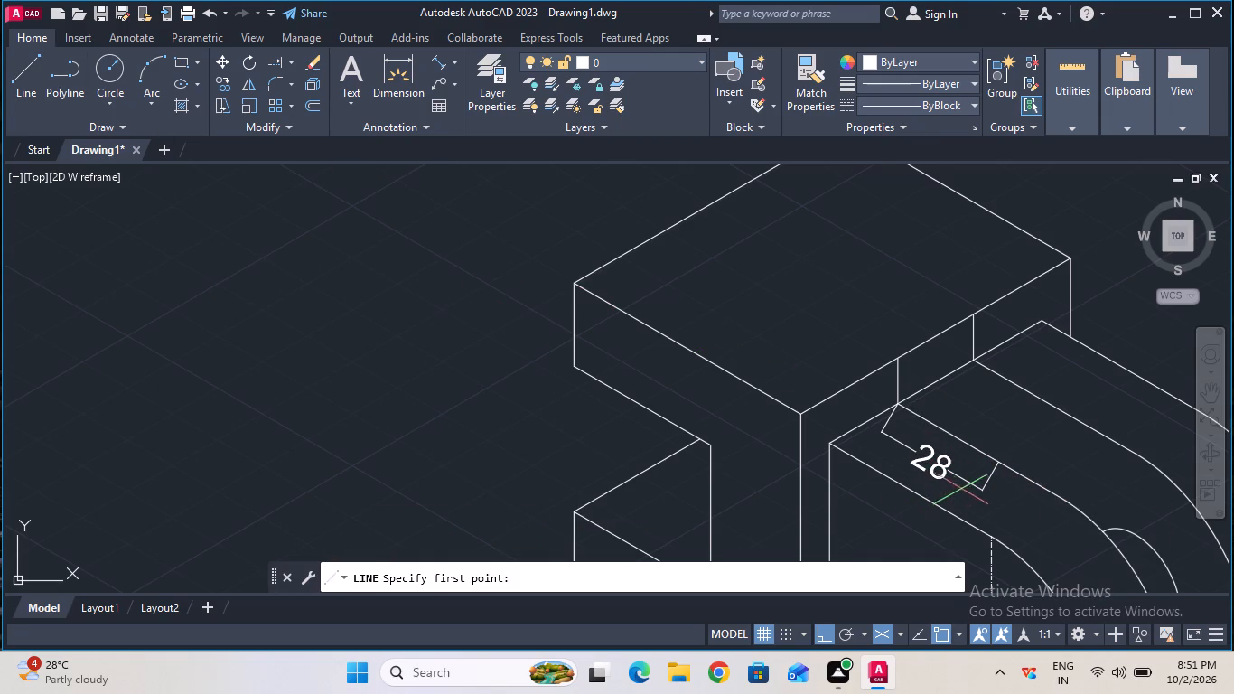
left_click(979, 491)
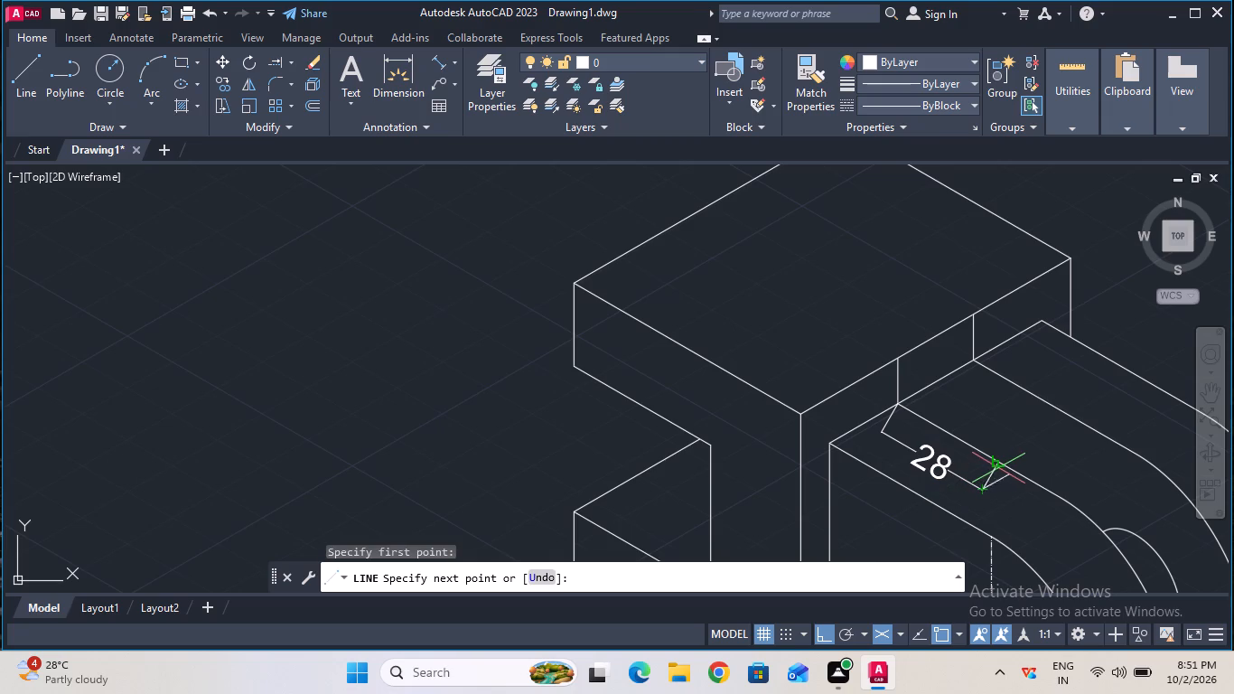
key("F8")
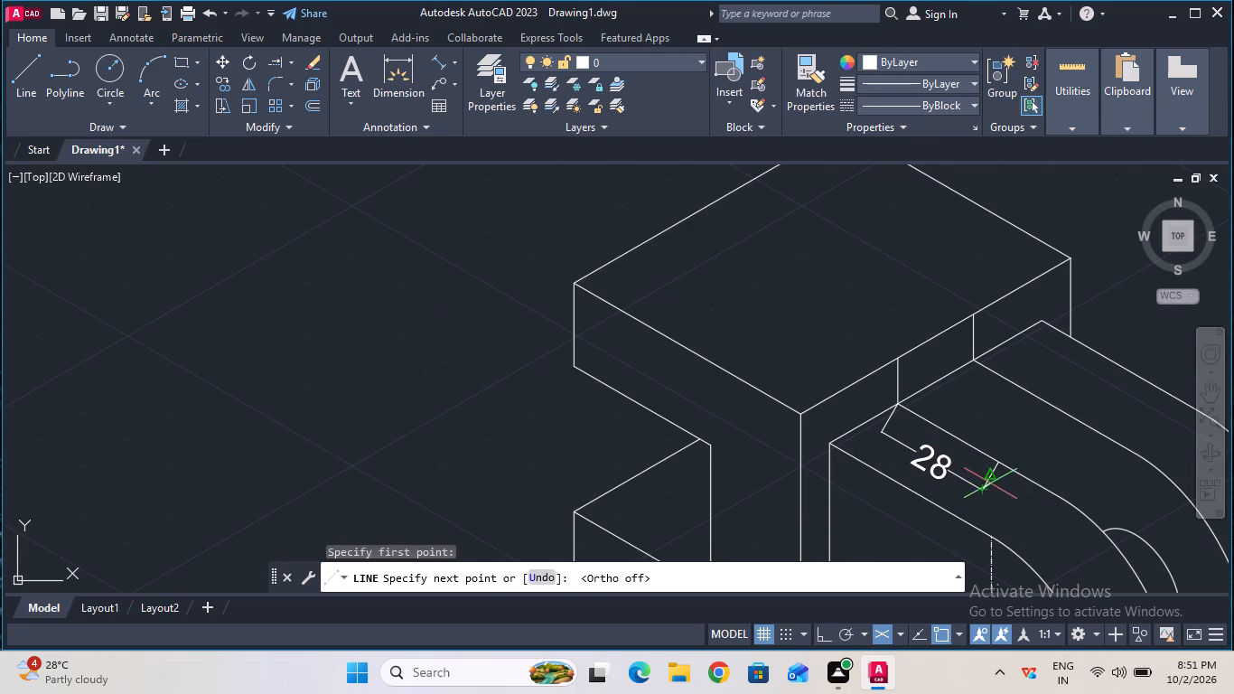
left_click(1001, 464)
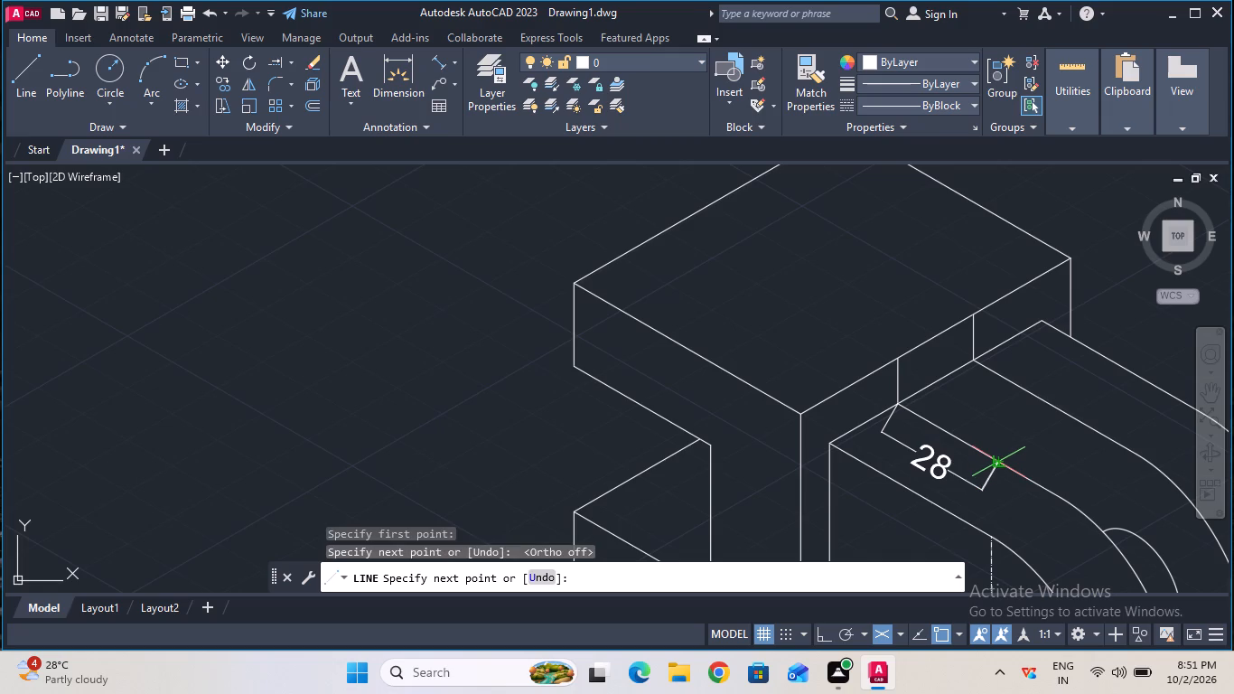
key("Escape")
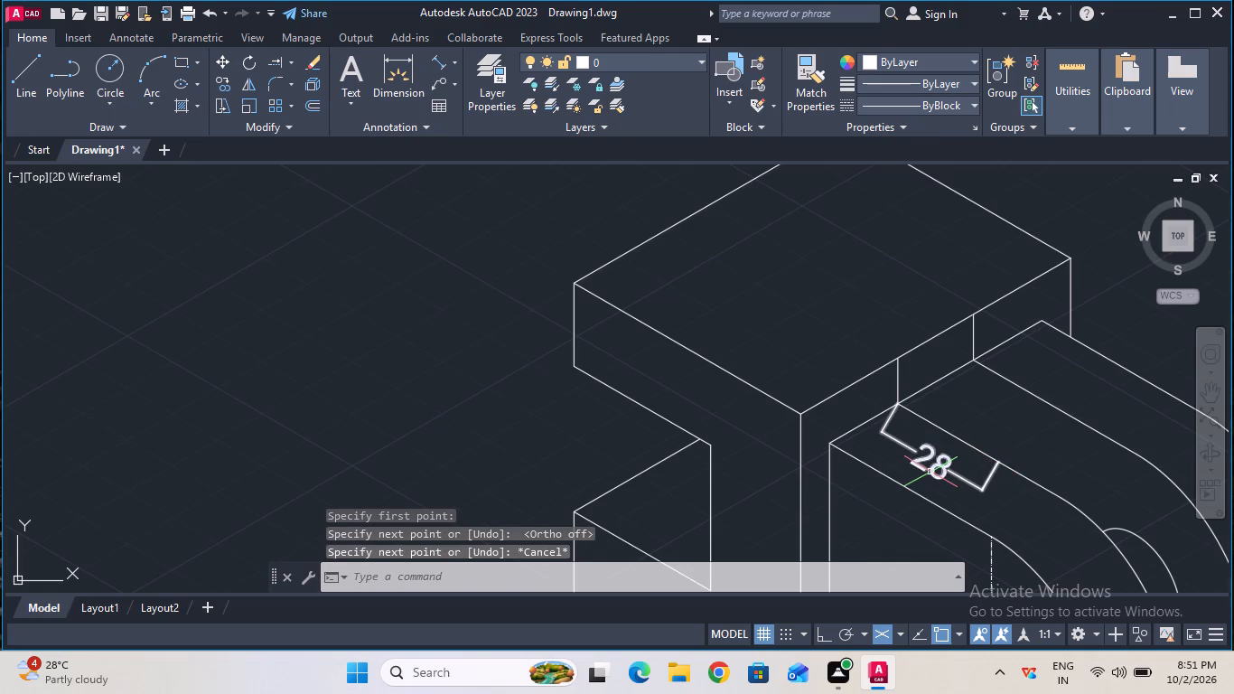
Erase the 28 mm dimension, keeping the short marker line.
left_click(309, 70)
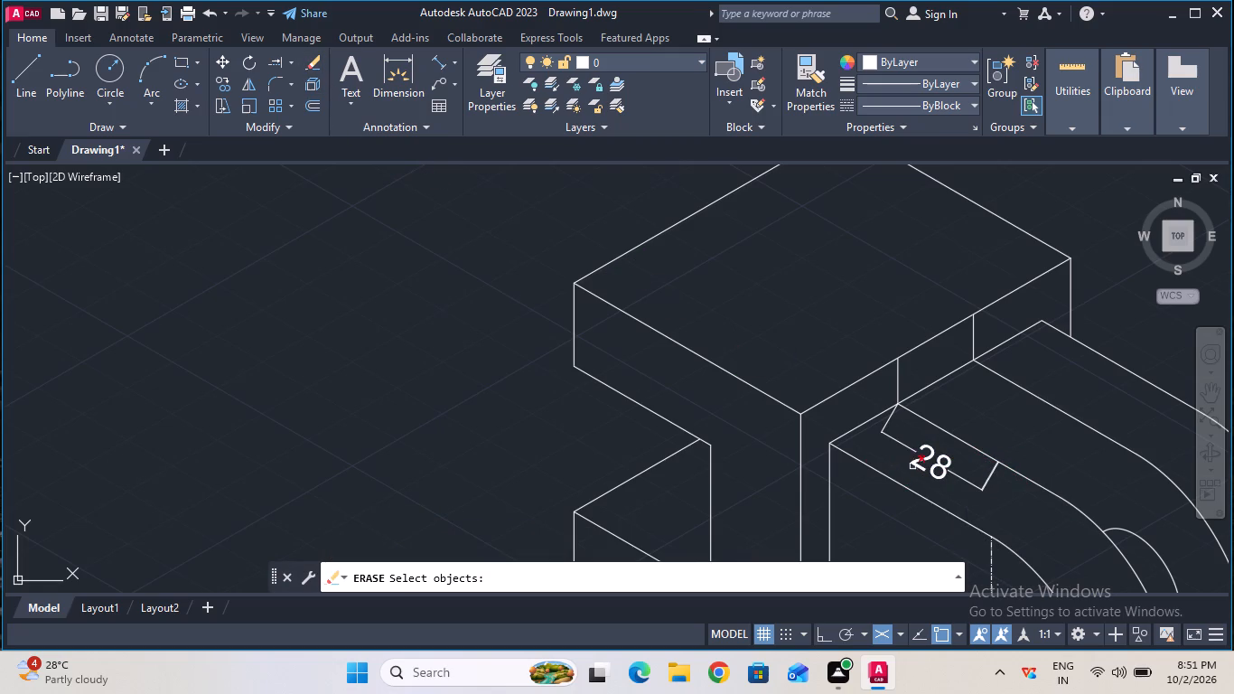
left_click(922, 461)
key("Return")
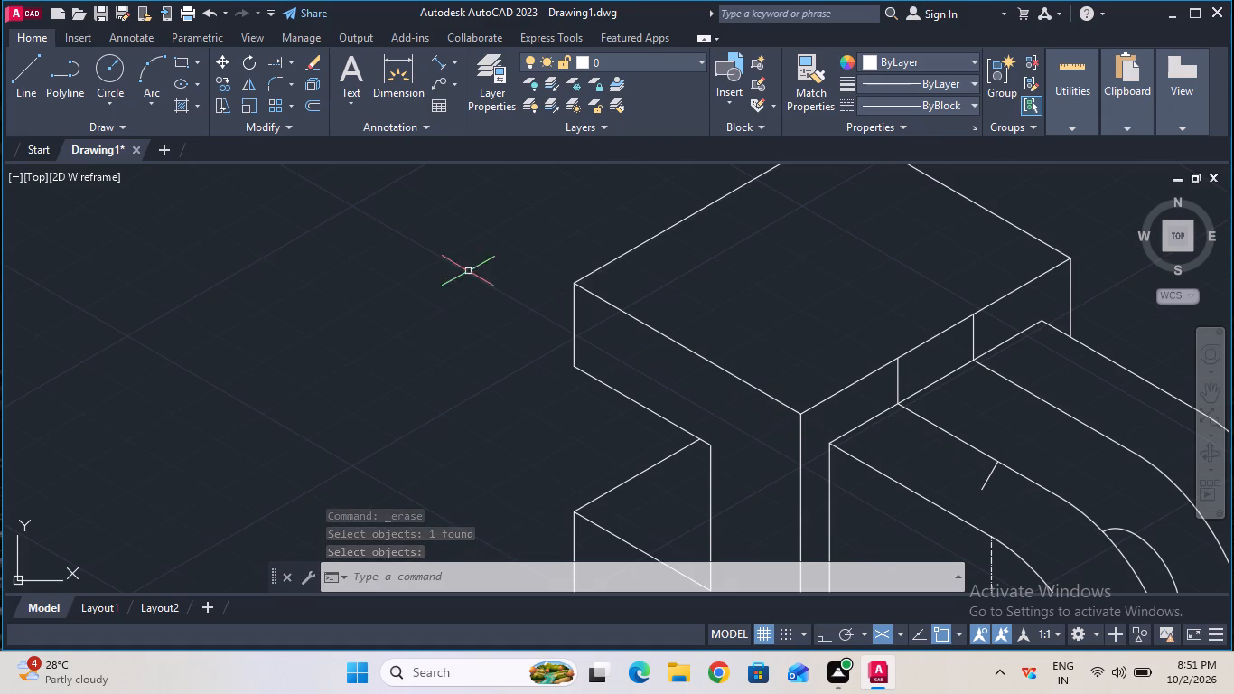
Draw a 21 mm isometric line from the 28 mm mark across the gap to the second plate's front top edge.
left_click(14, 87)
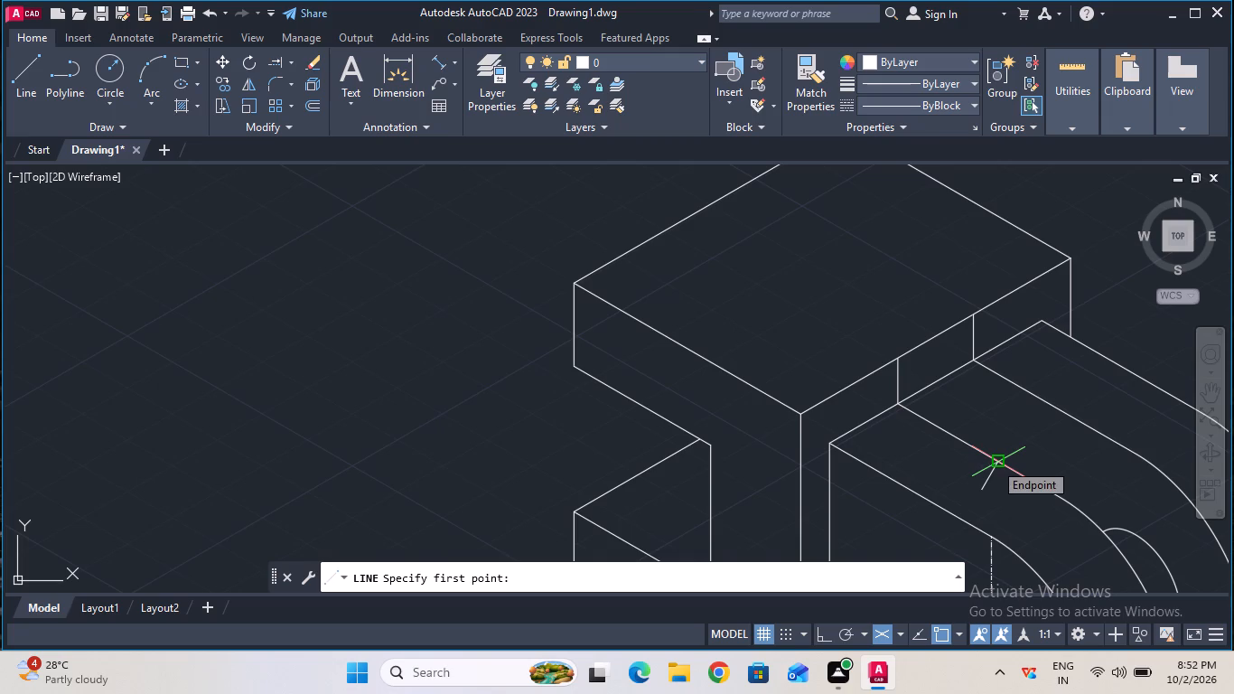
key("F8")
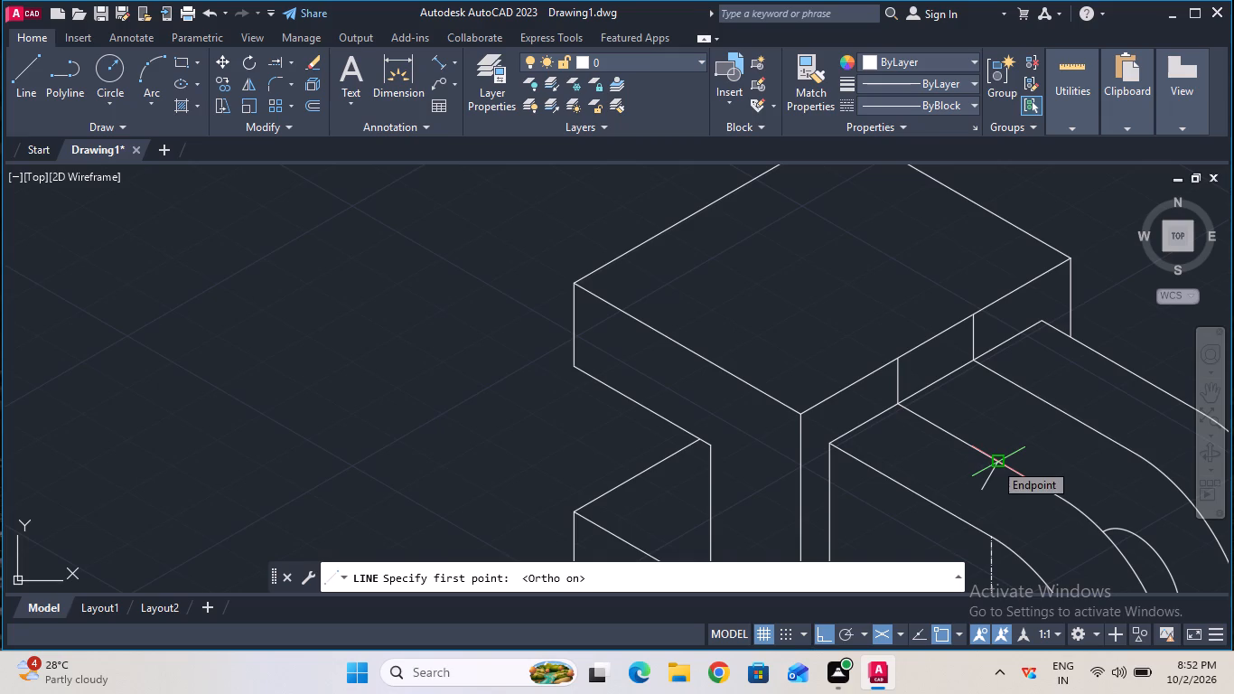
left_click(994, 462)
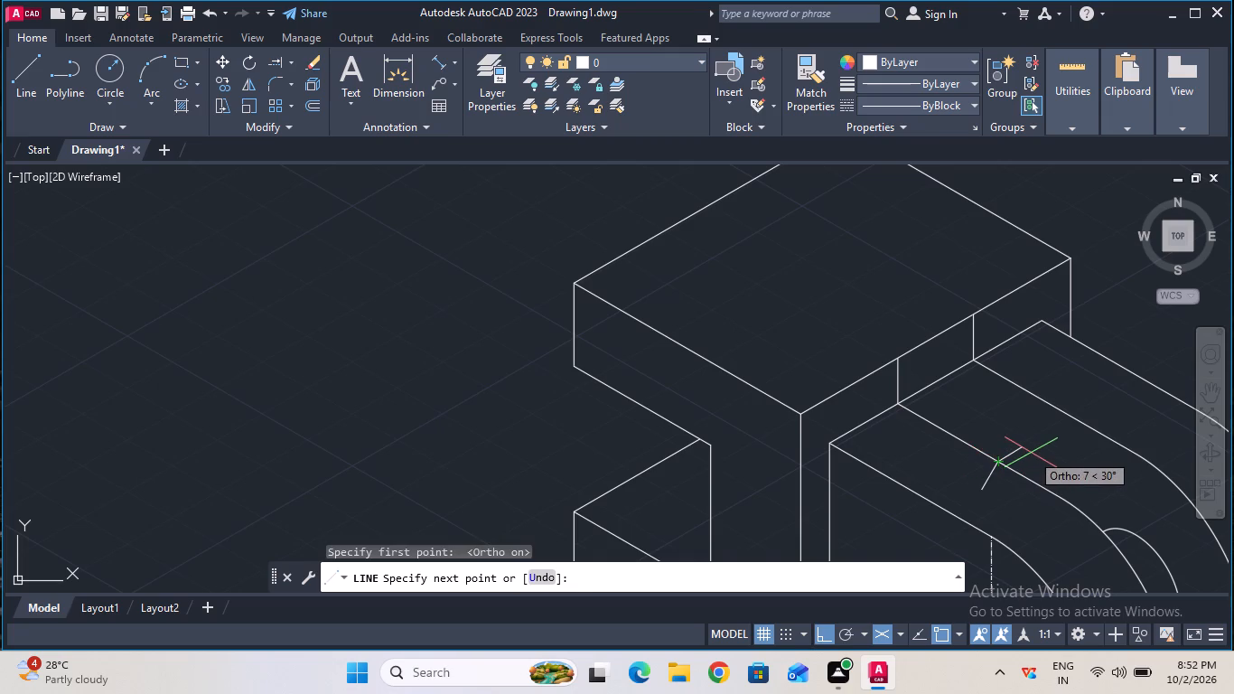
type("21")
key("Return")
key("Escape")
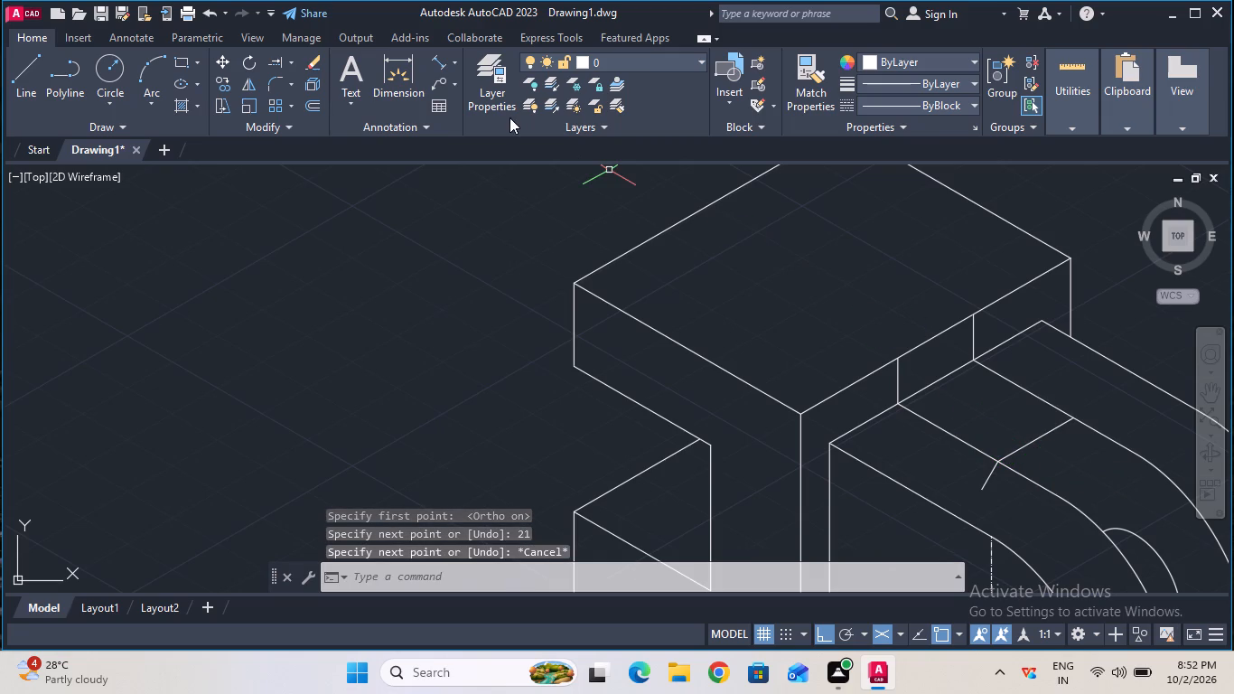
Measure the distance along the first plate's rear top edge from the block corner to the new cross line.
left_click(445, 61)
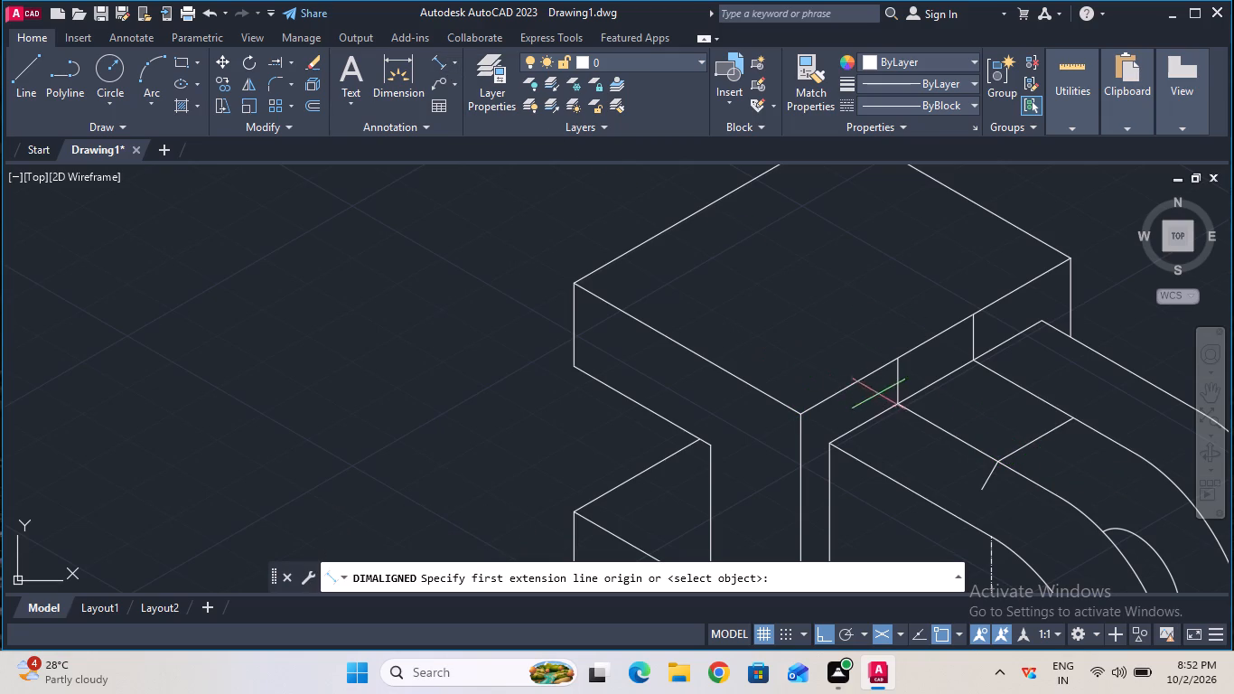
left_click(898, 407)
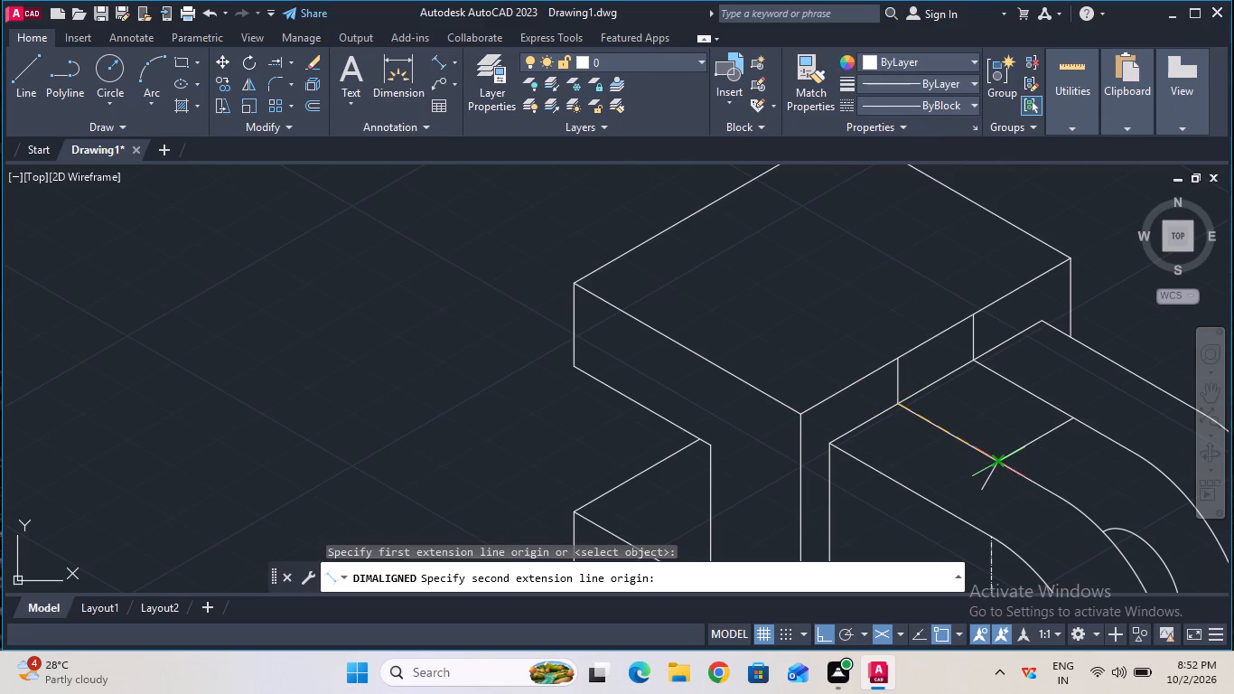
left_click(1000, 461)
key("Escape")
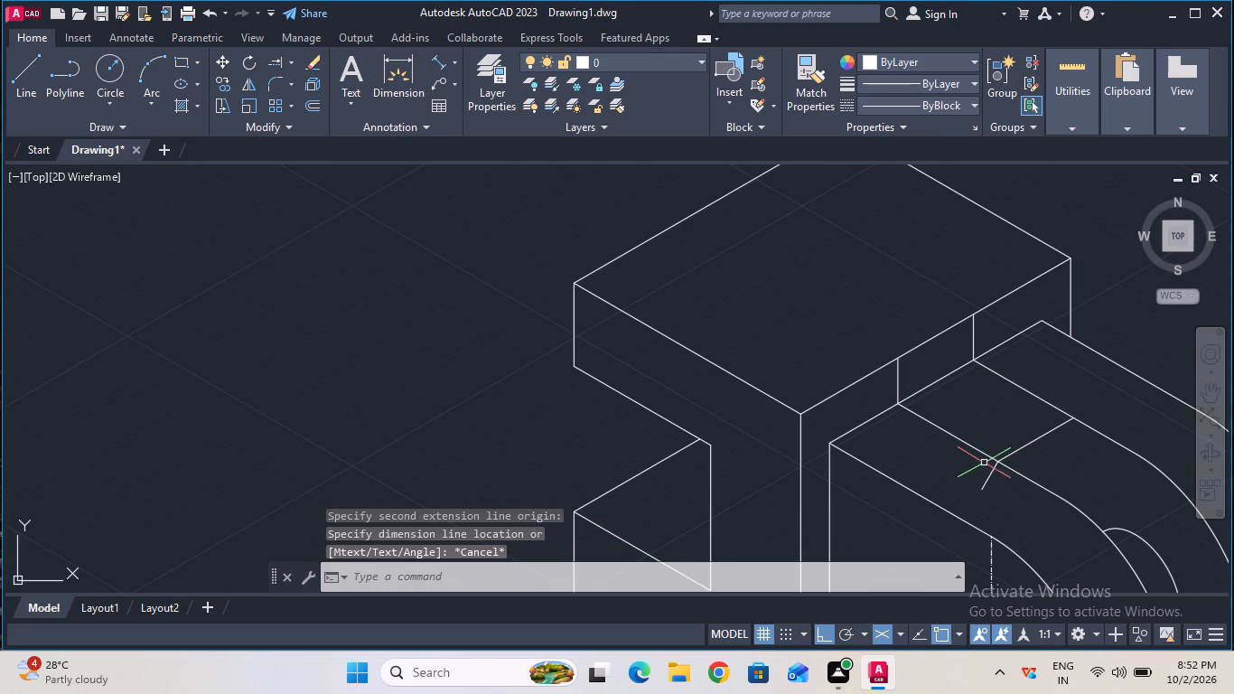
Trim away the short marker line at the first plate end of the cross line.
left_click(292, 68)
left_click(302, 82)
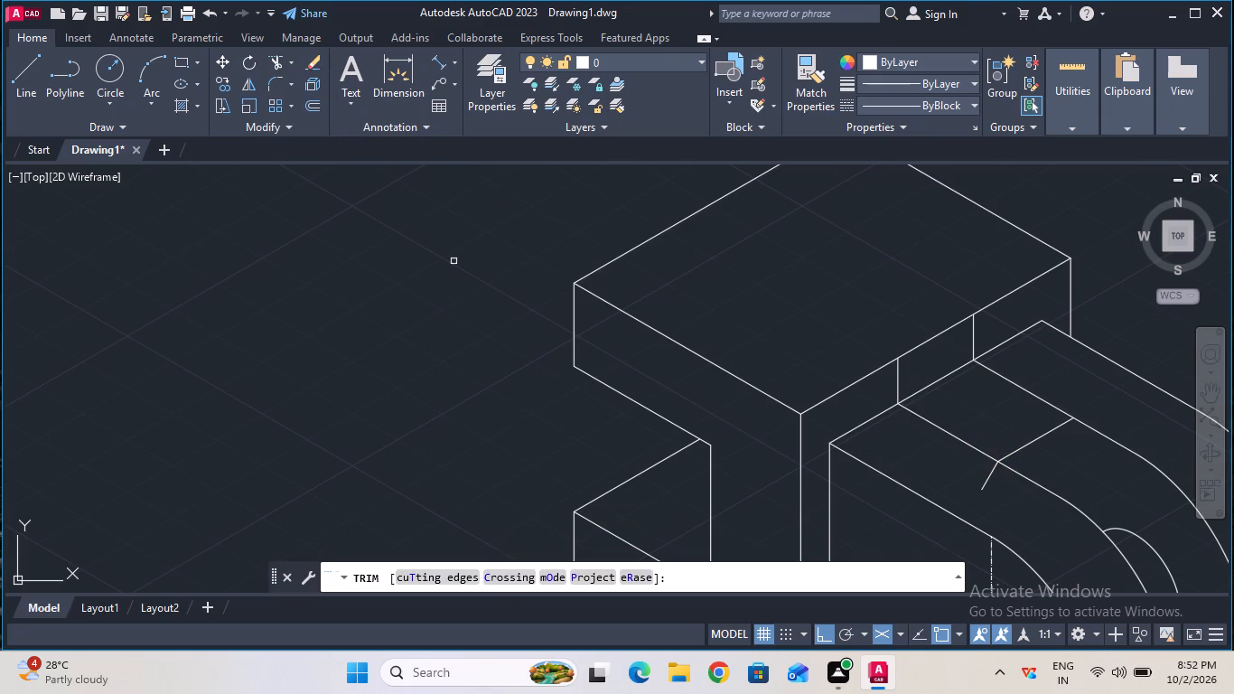
left_click(987, 479)
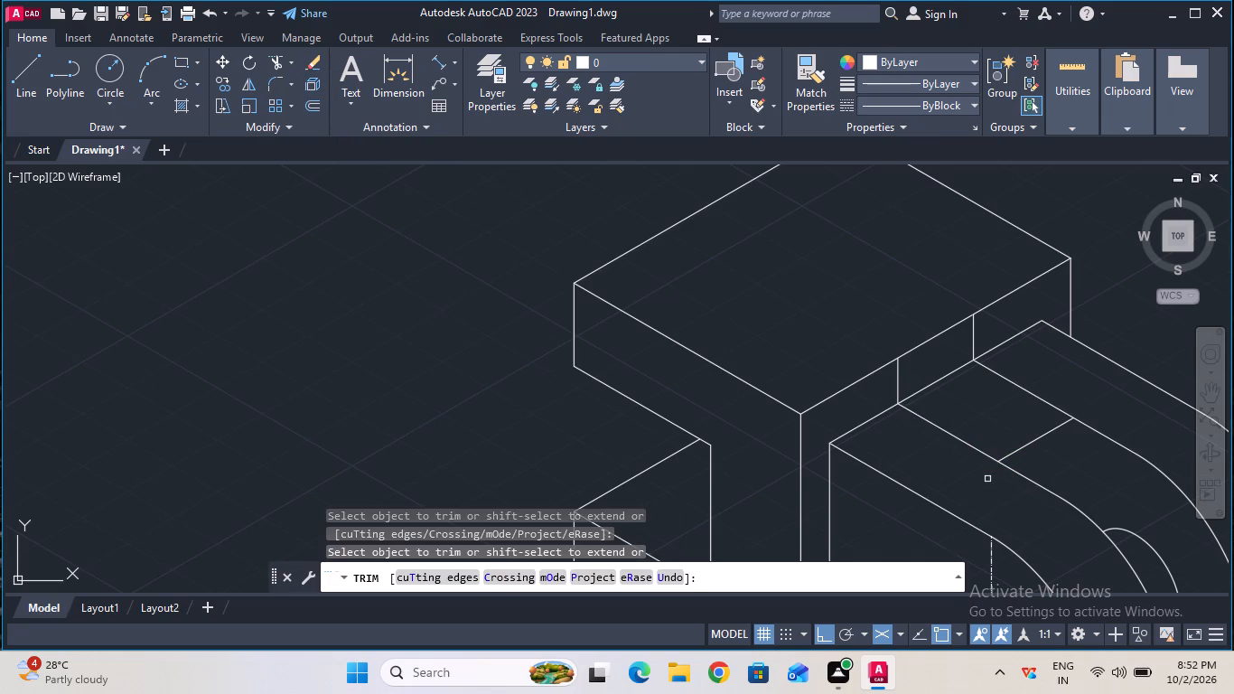
key("Escape")
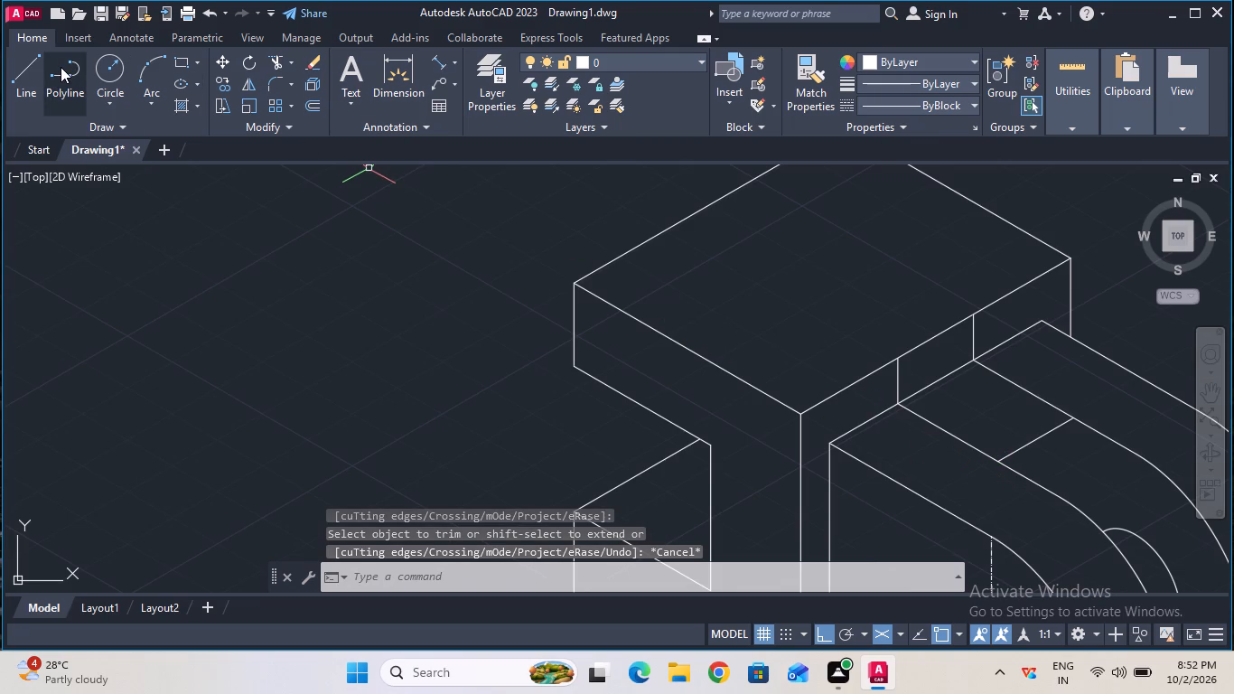
Draw the rib's two sloping edges from the block's top edge down to both ends of the cross line between the plates.
left_click(14, 80)
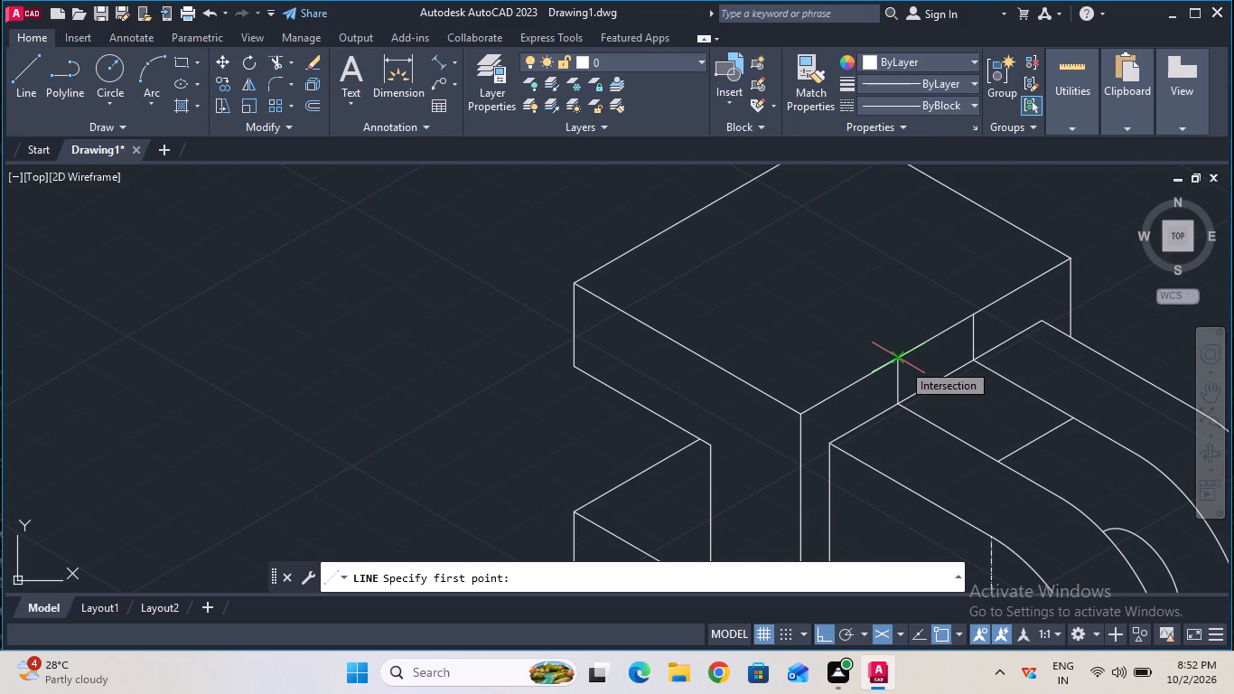
key("F8")
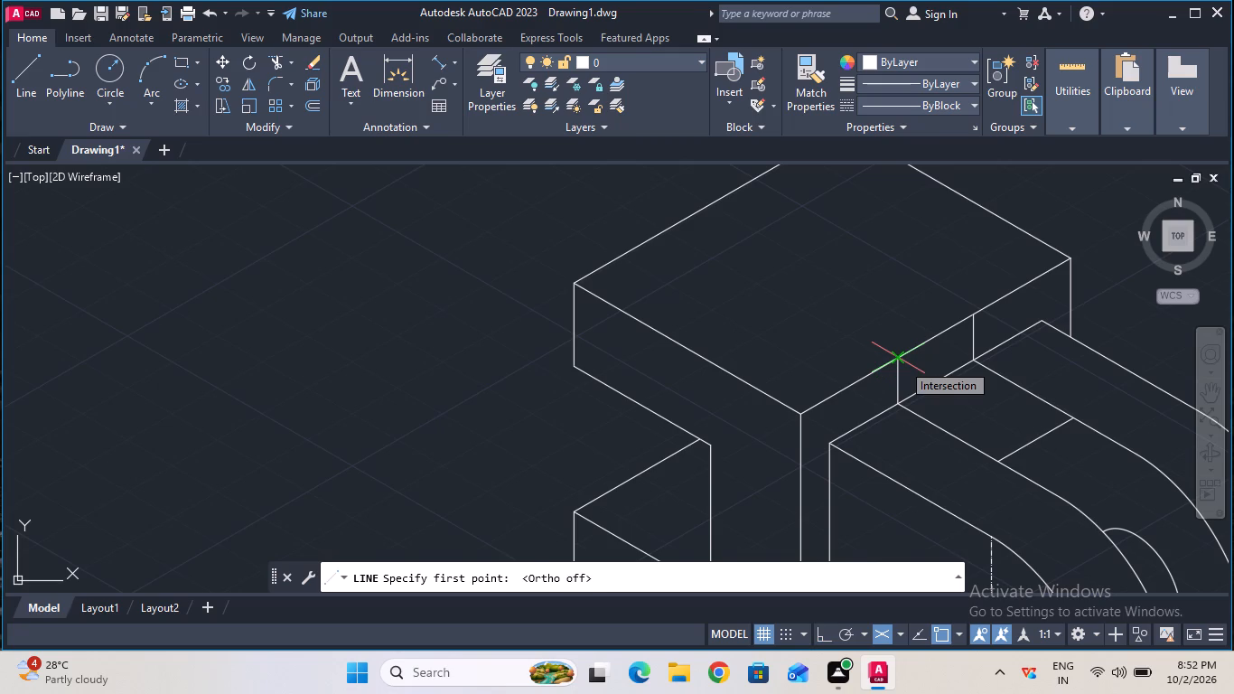
left_click(902, 362)
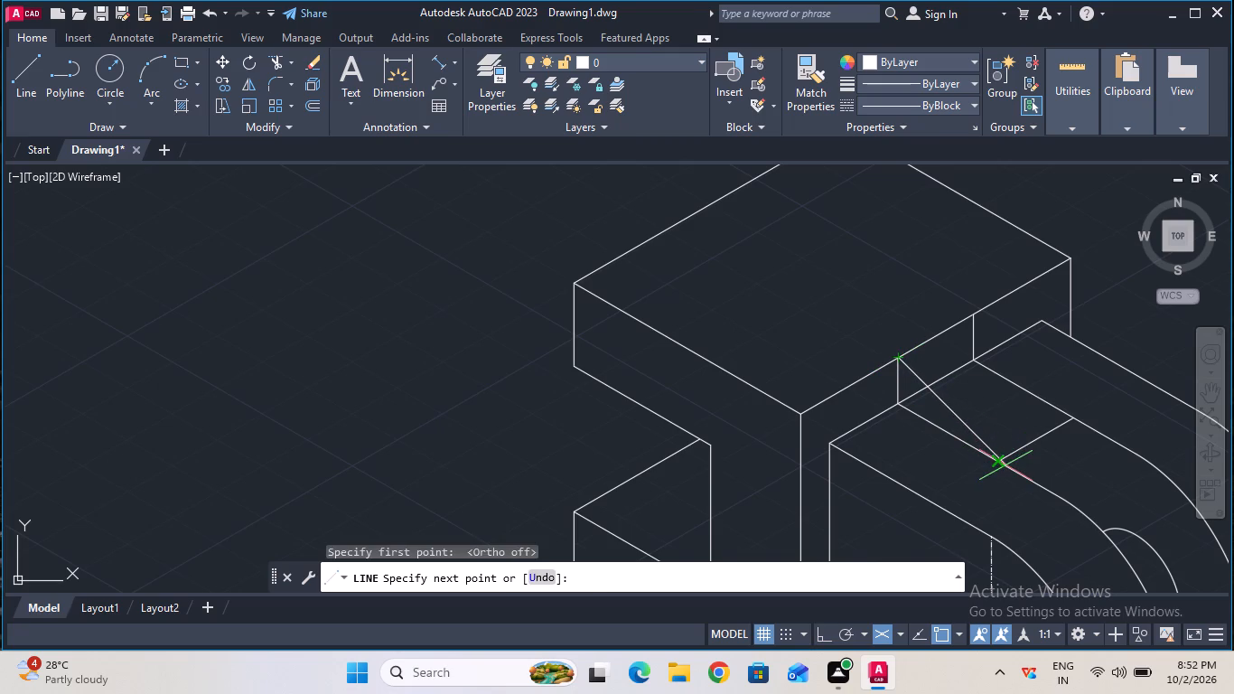
left_click(1000, 461)
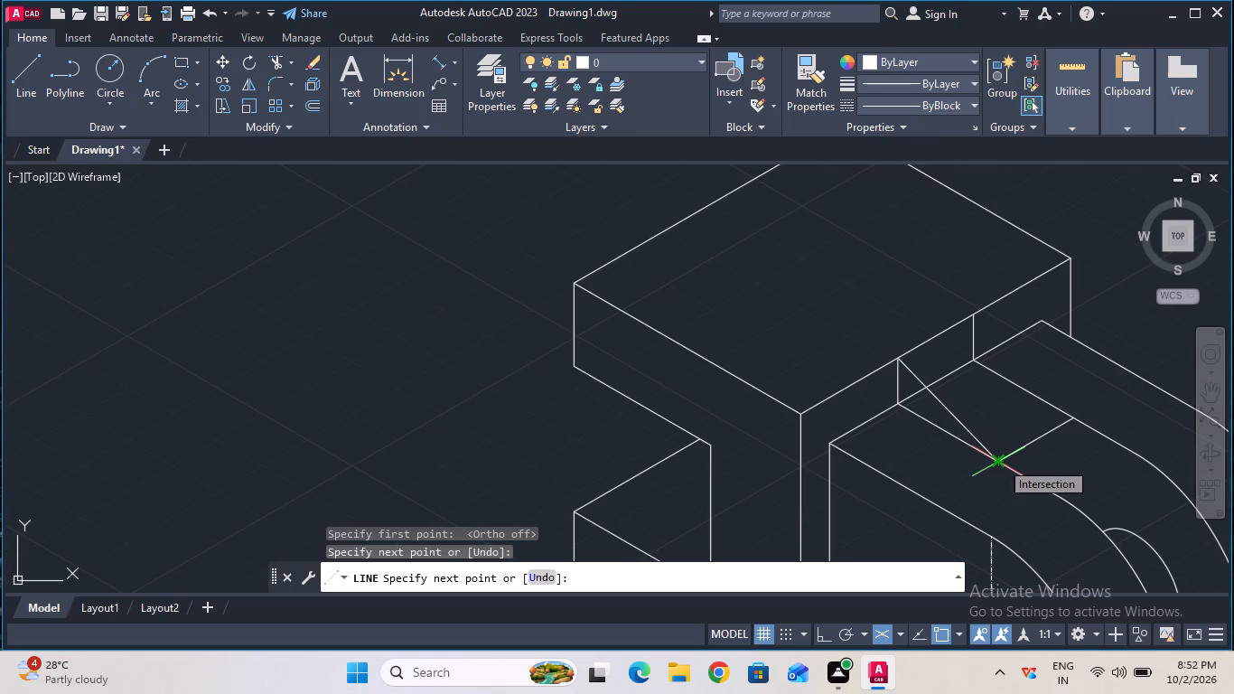
key("Escape")
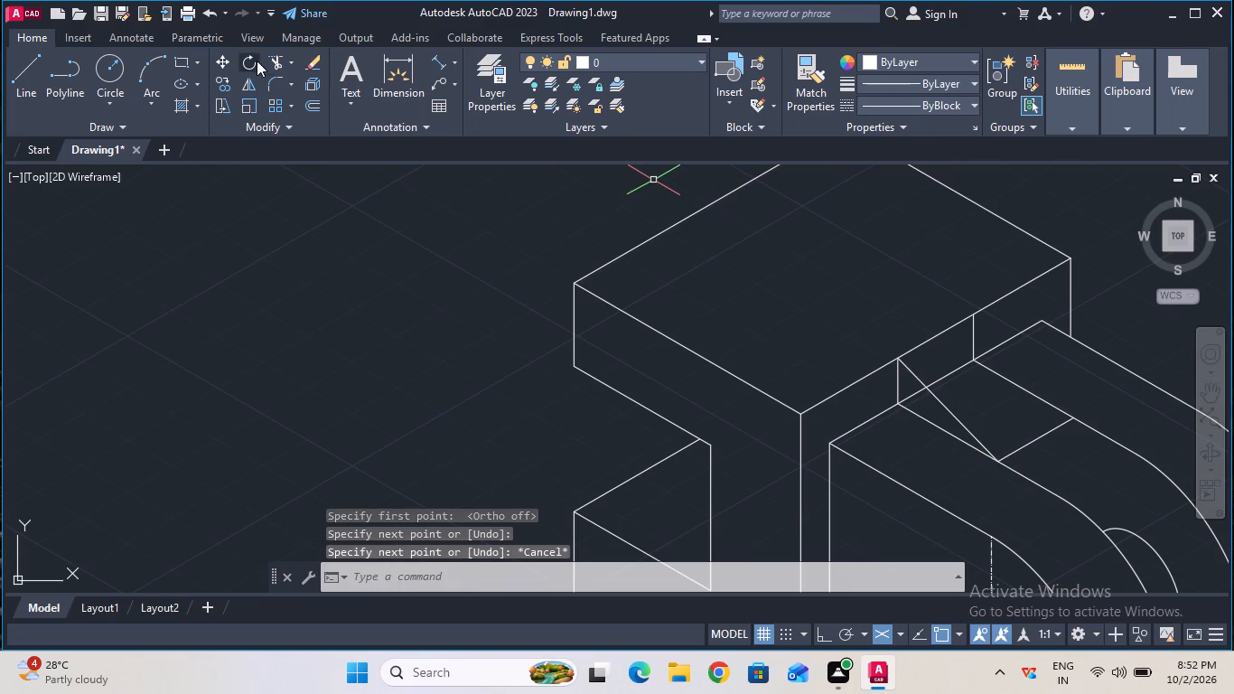
left_click(22, 71)
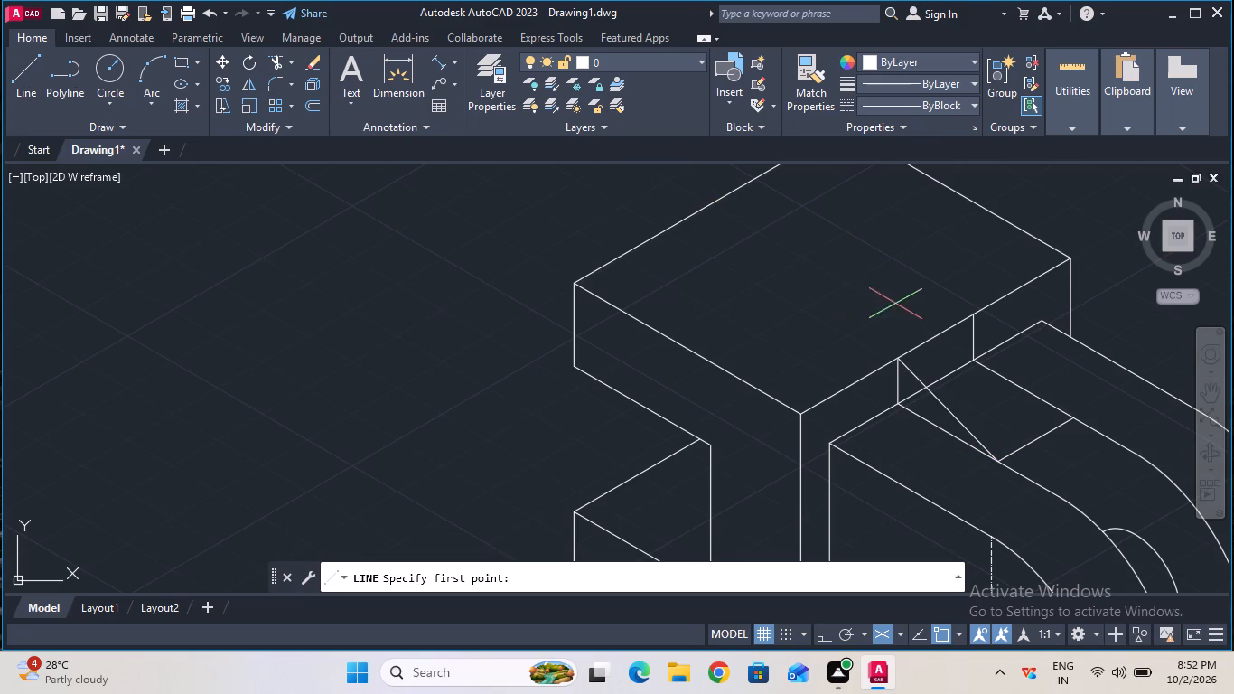
left_click(972, 316)
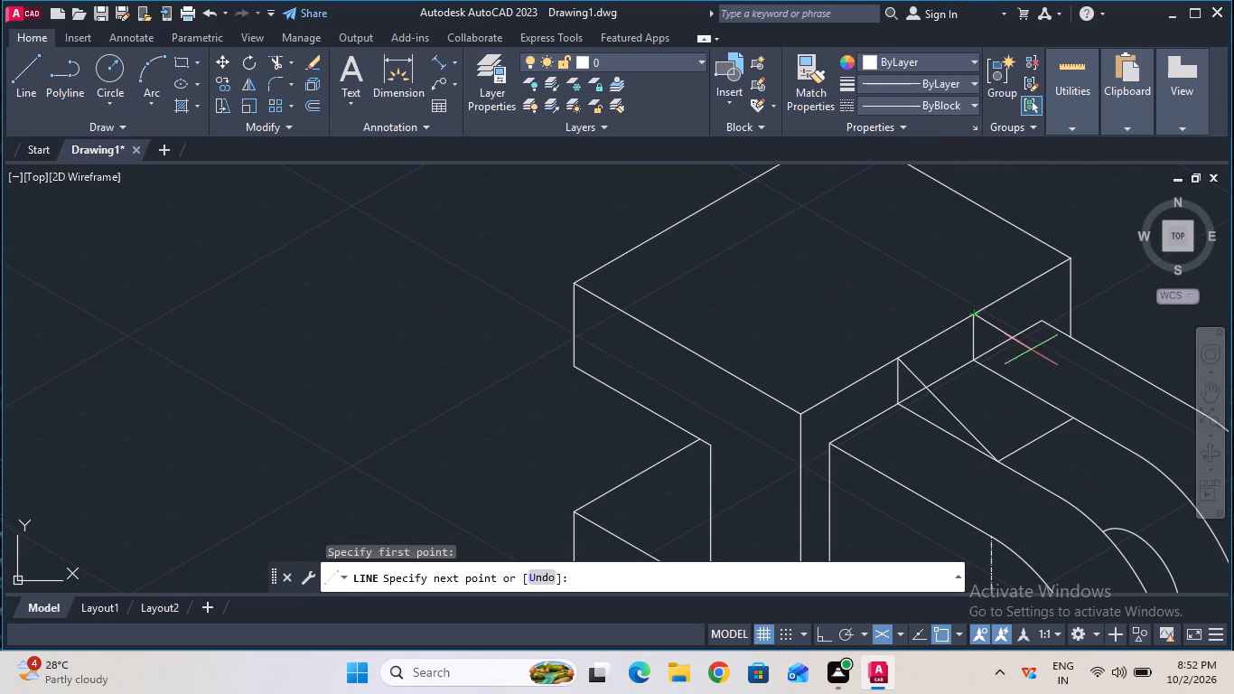
left_click(1073, 418)
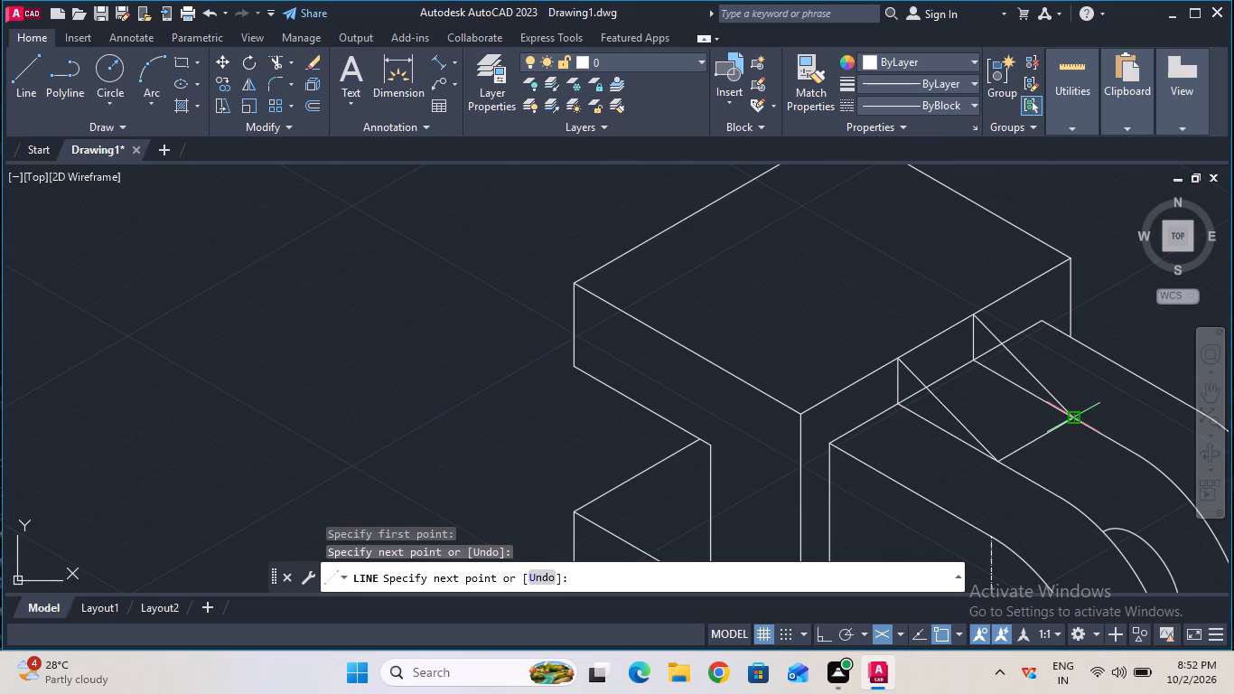
key("Escape")
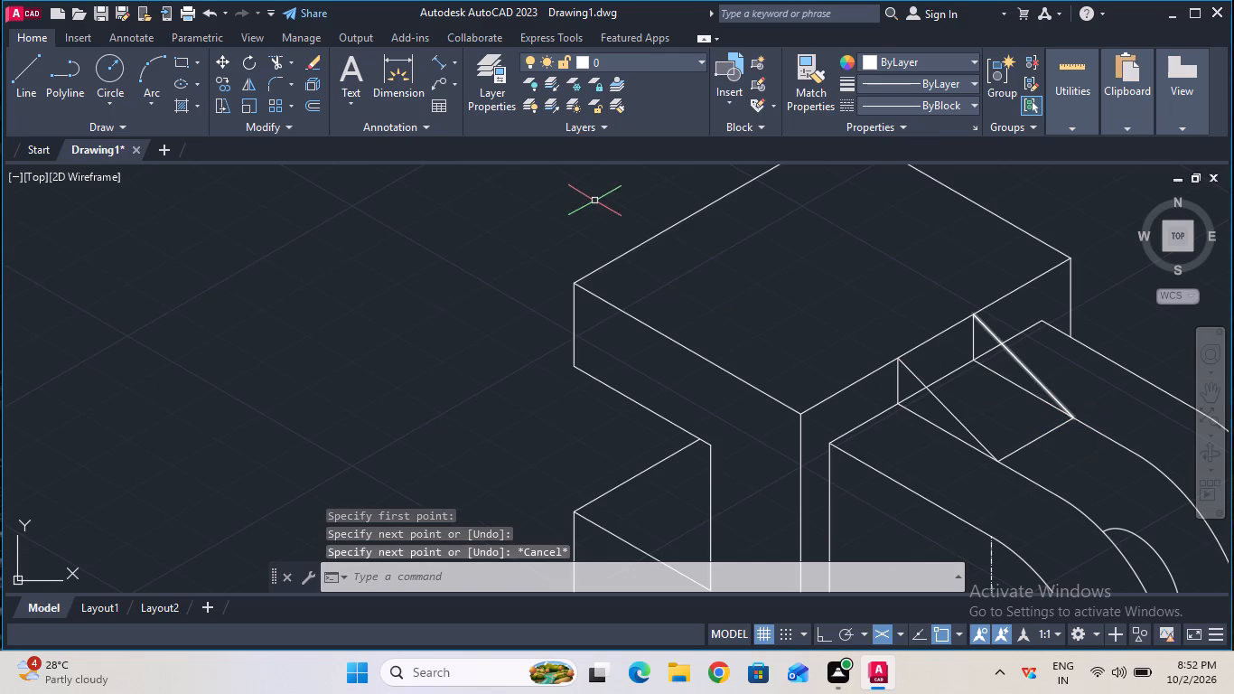
Measure the distance along the second plate's front top edge from the block to the cross line.
left_click(441, 67)
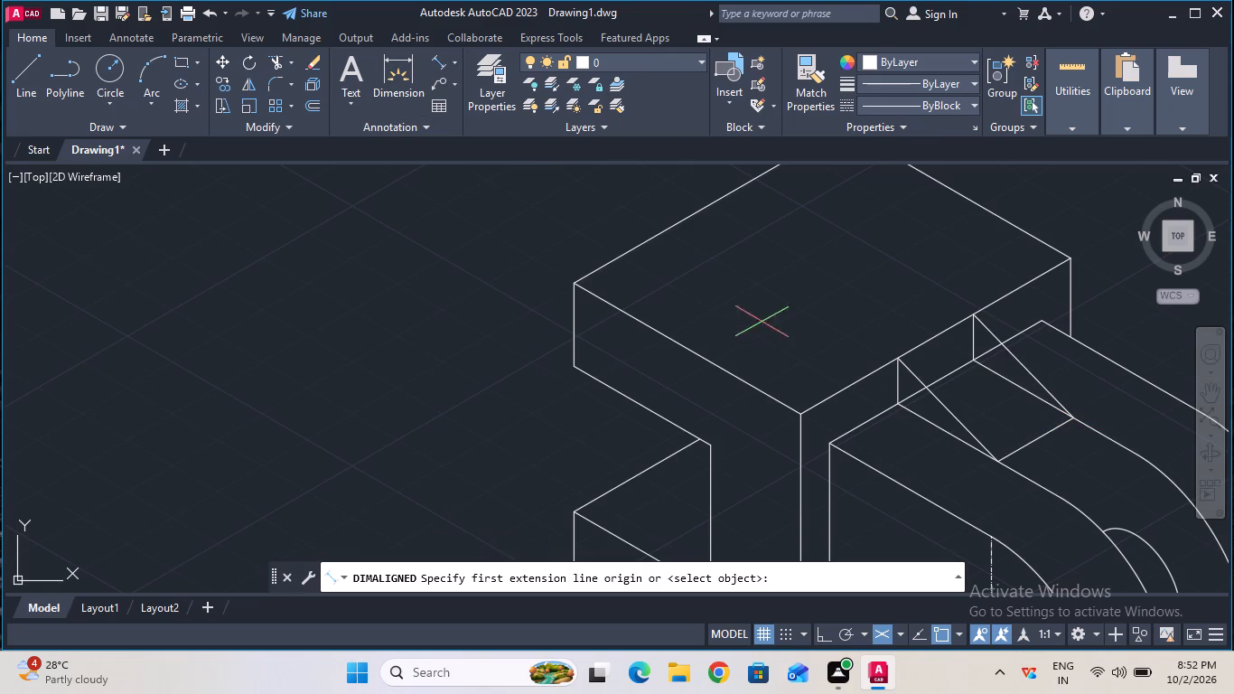
left_click(973, 361)
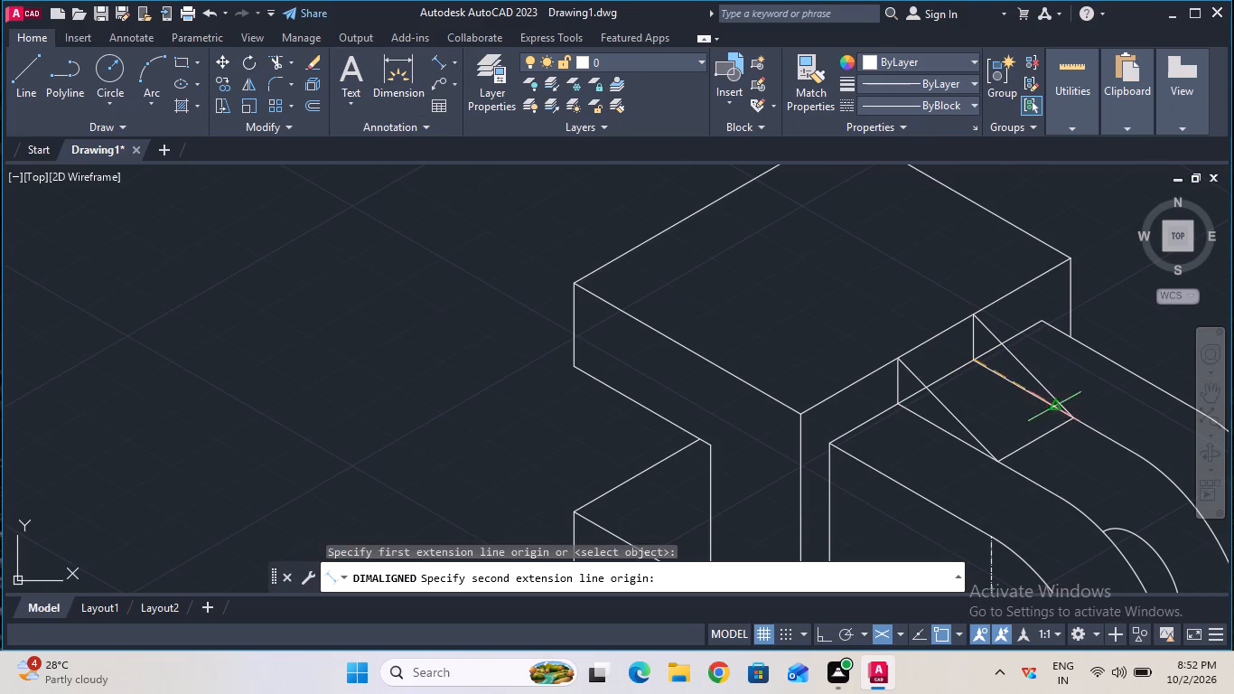
left_click(1070, 422)
key("Escape")
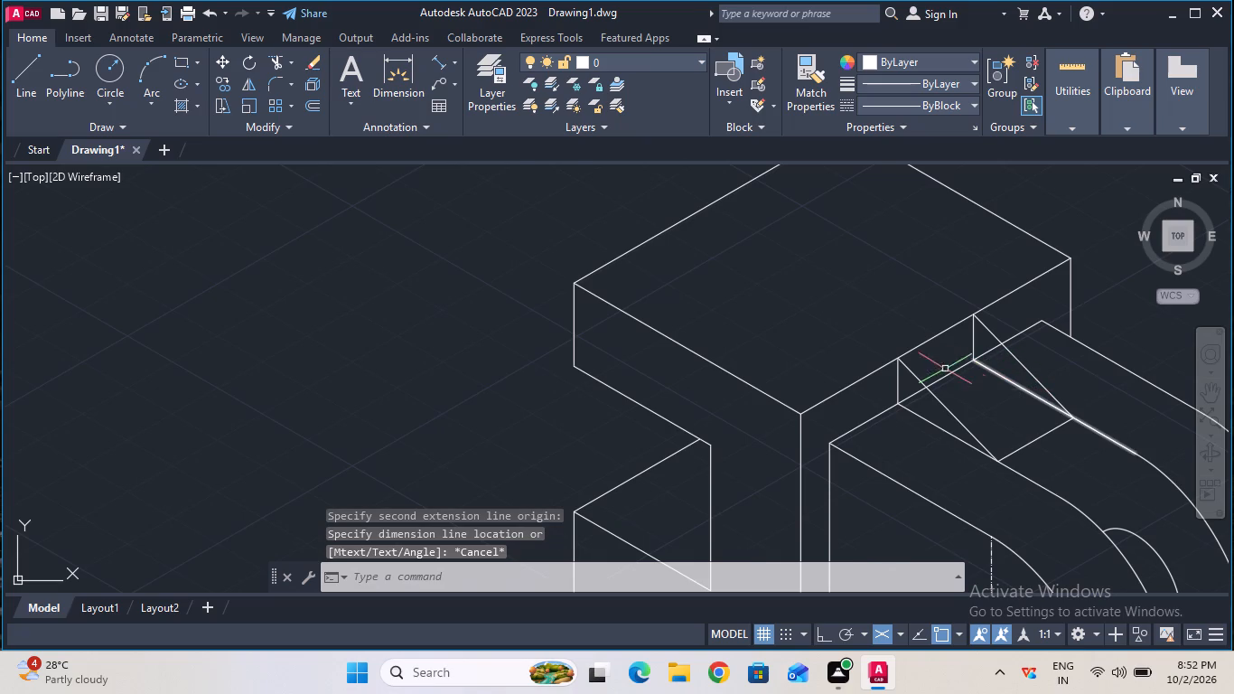
Trim away the lines hidden by the sloping rib: its base line on the block, the covered second-plate edge and the far vertical line.
left_click(283, 64)
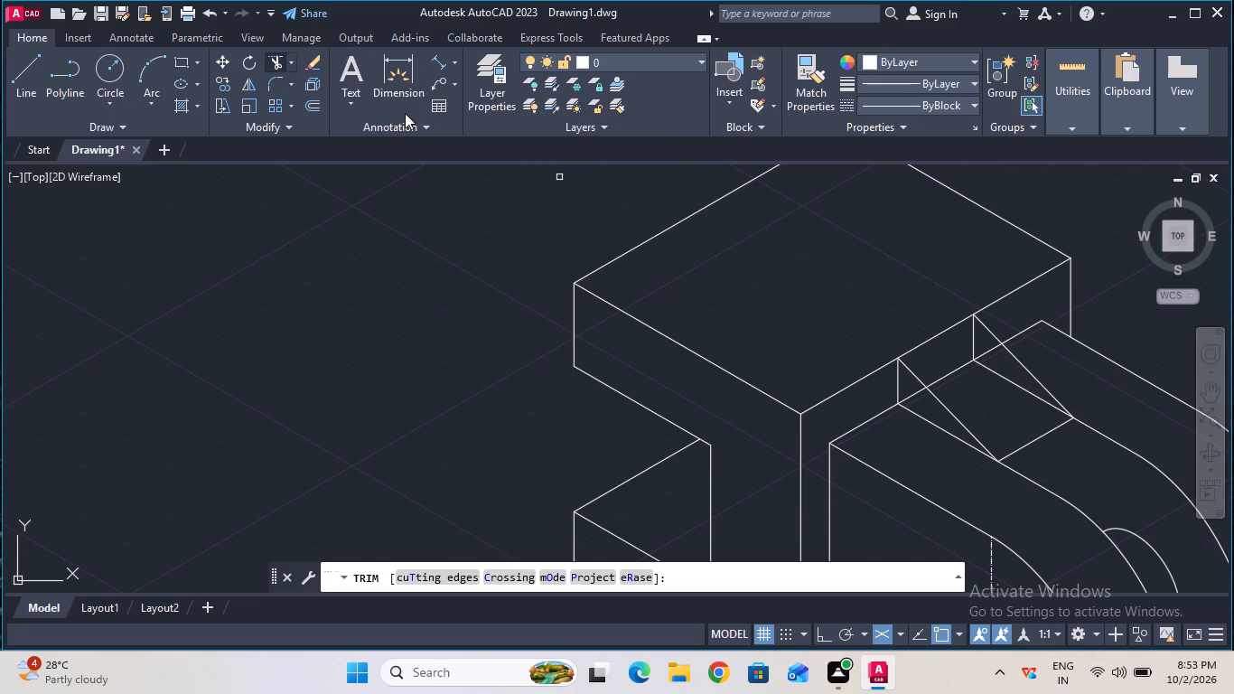
left_click(919, 392)
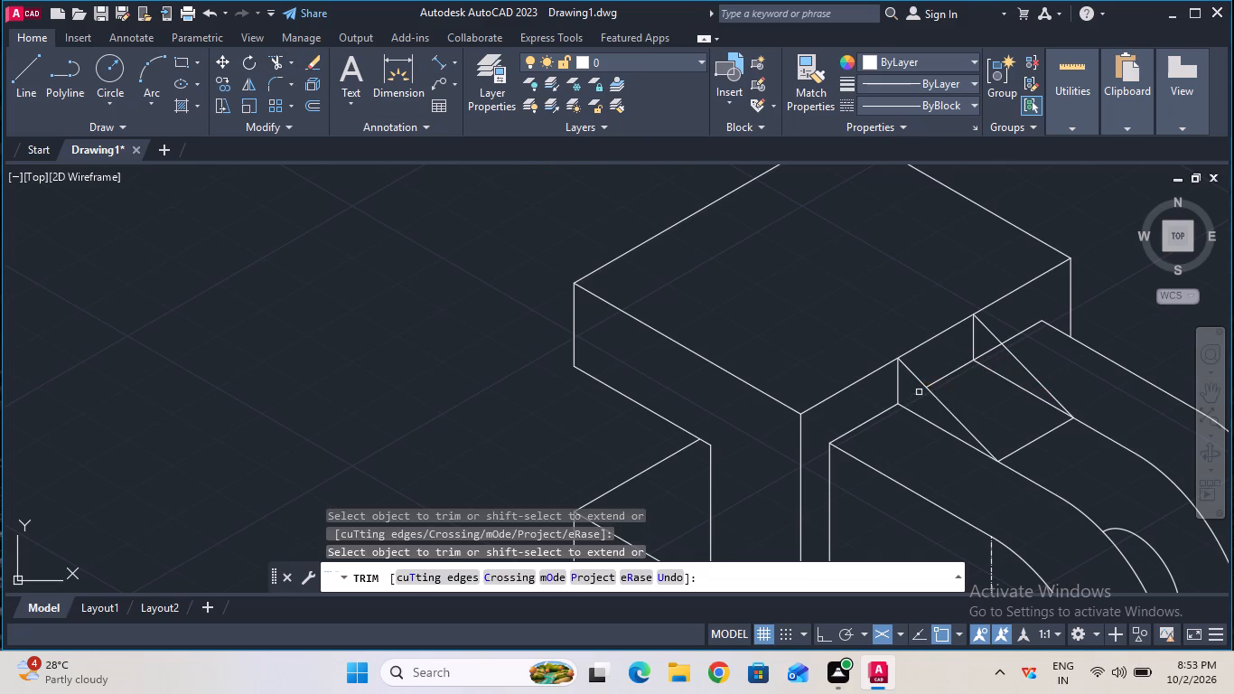
left_click(940, 377)
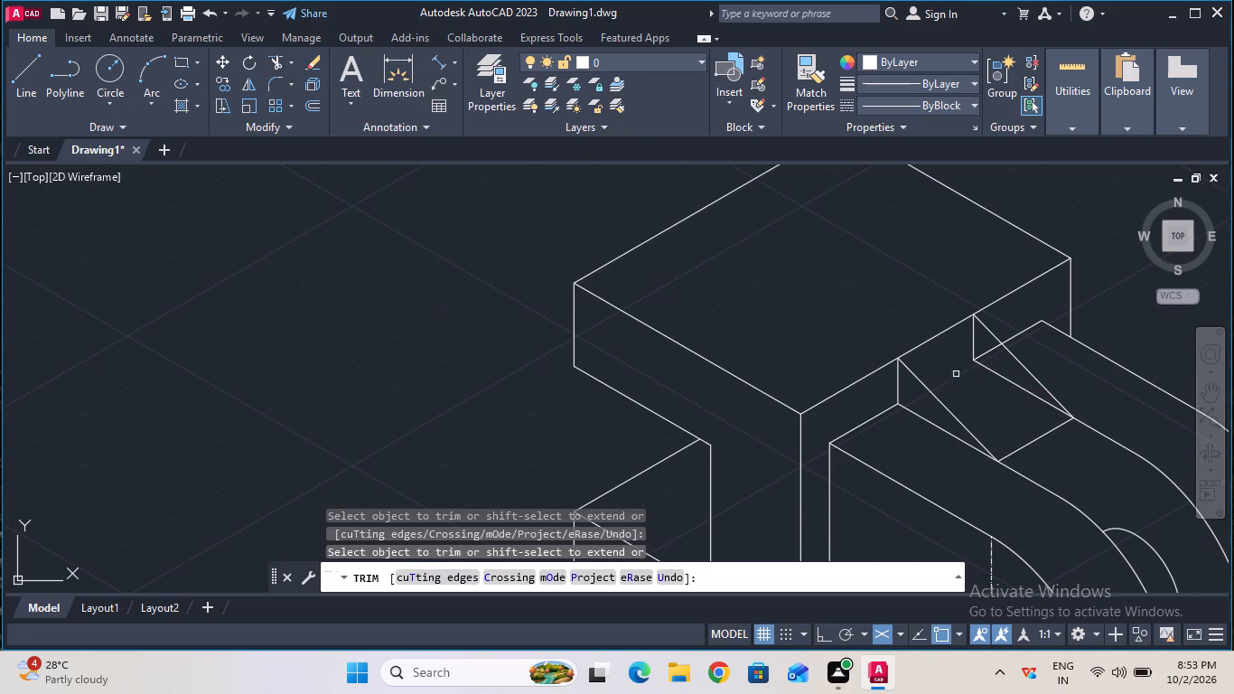
left_click(990, 348)
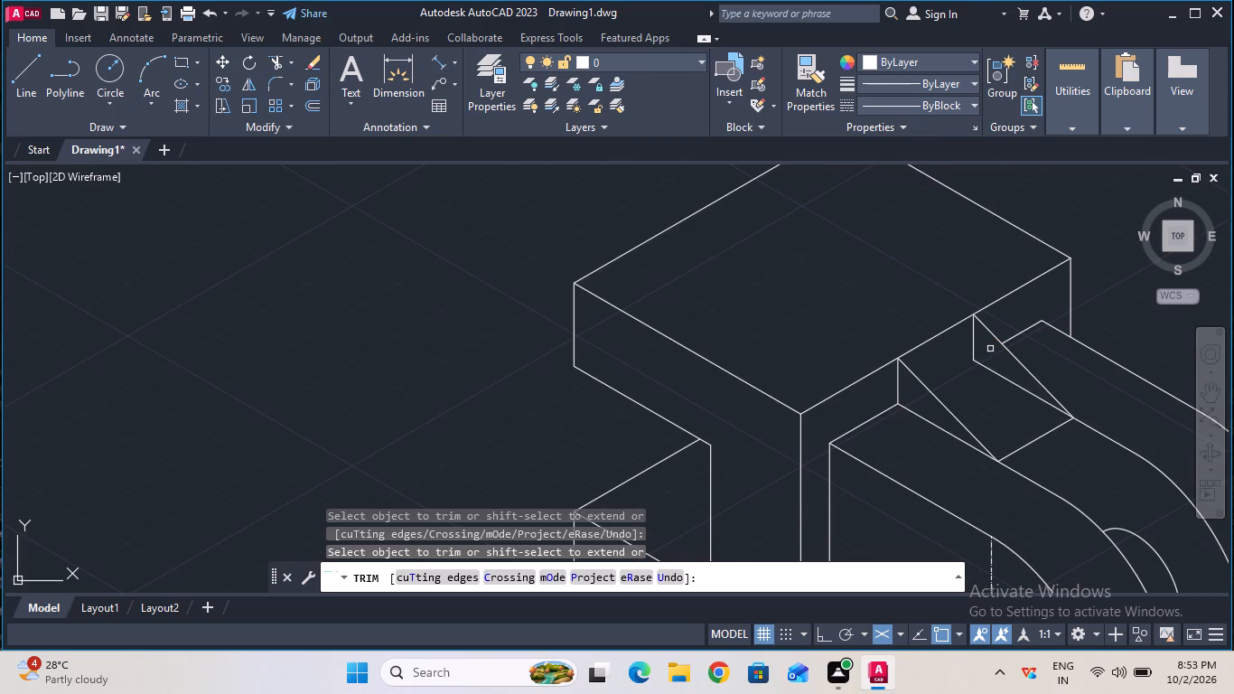
left_click(990, 368)
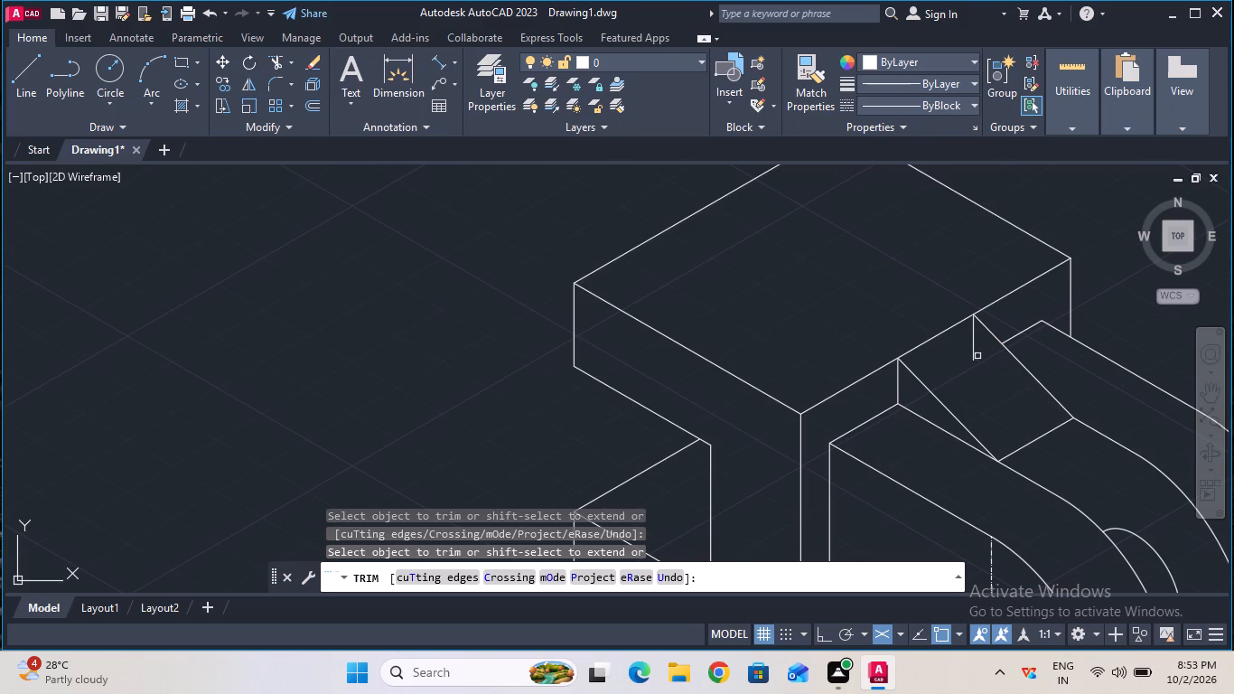
left_click(974, 354)
key("Escape")
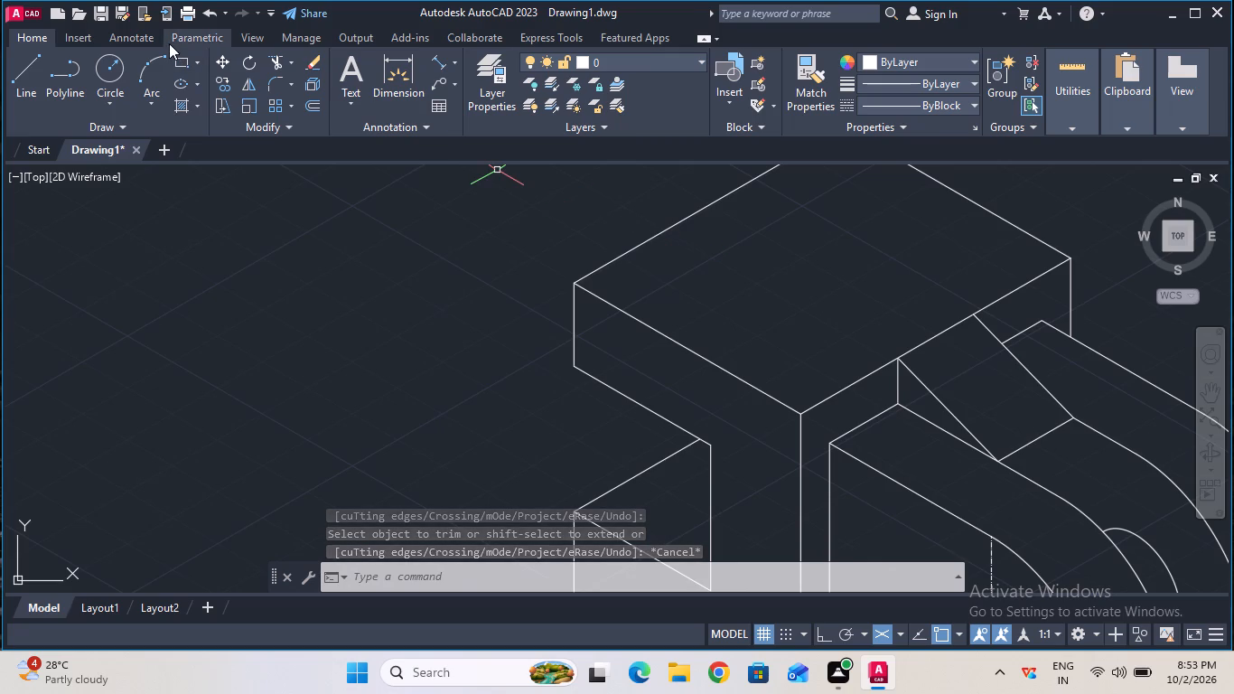
Draw a 14 mm vertical line downward from the cross line's end at the second plate.
left_click(17, 69)
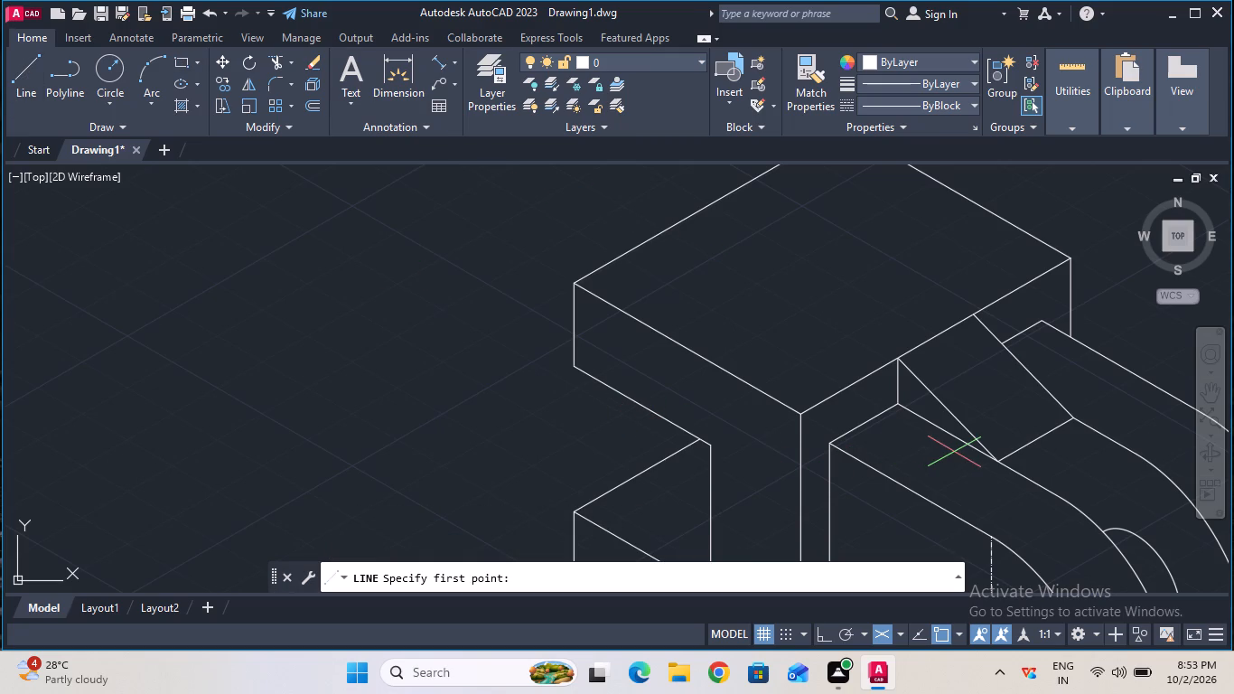
key("F8")
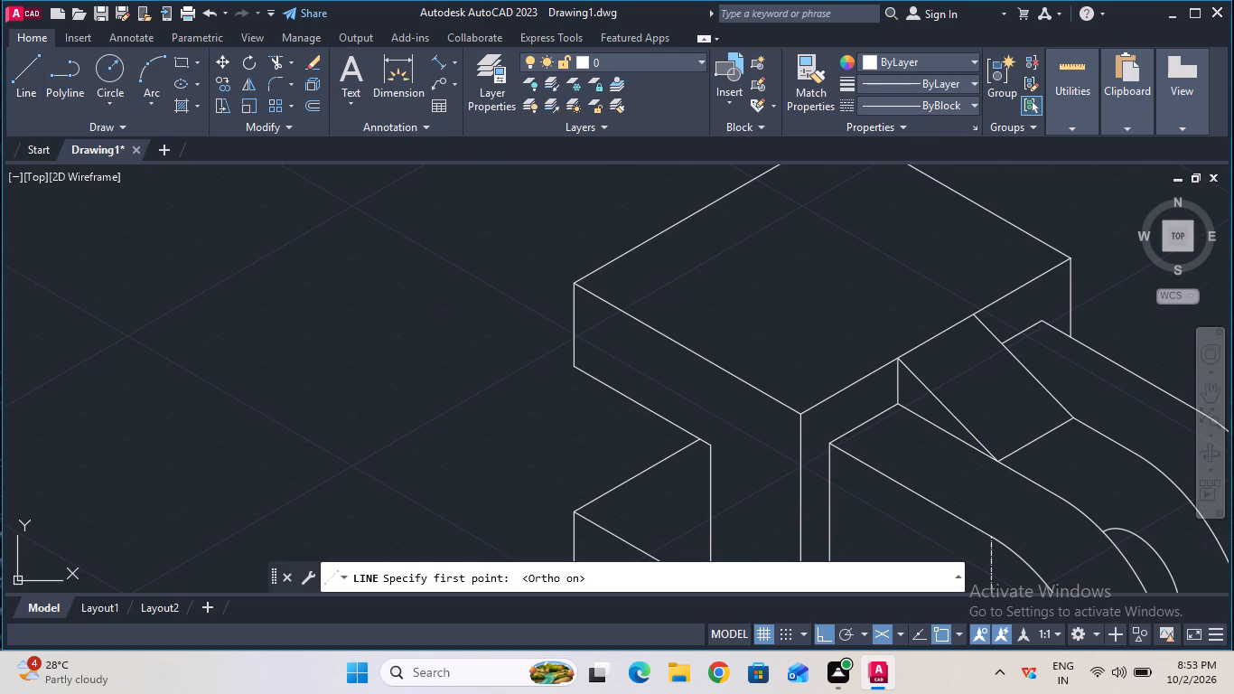
left_click(1070, 420)
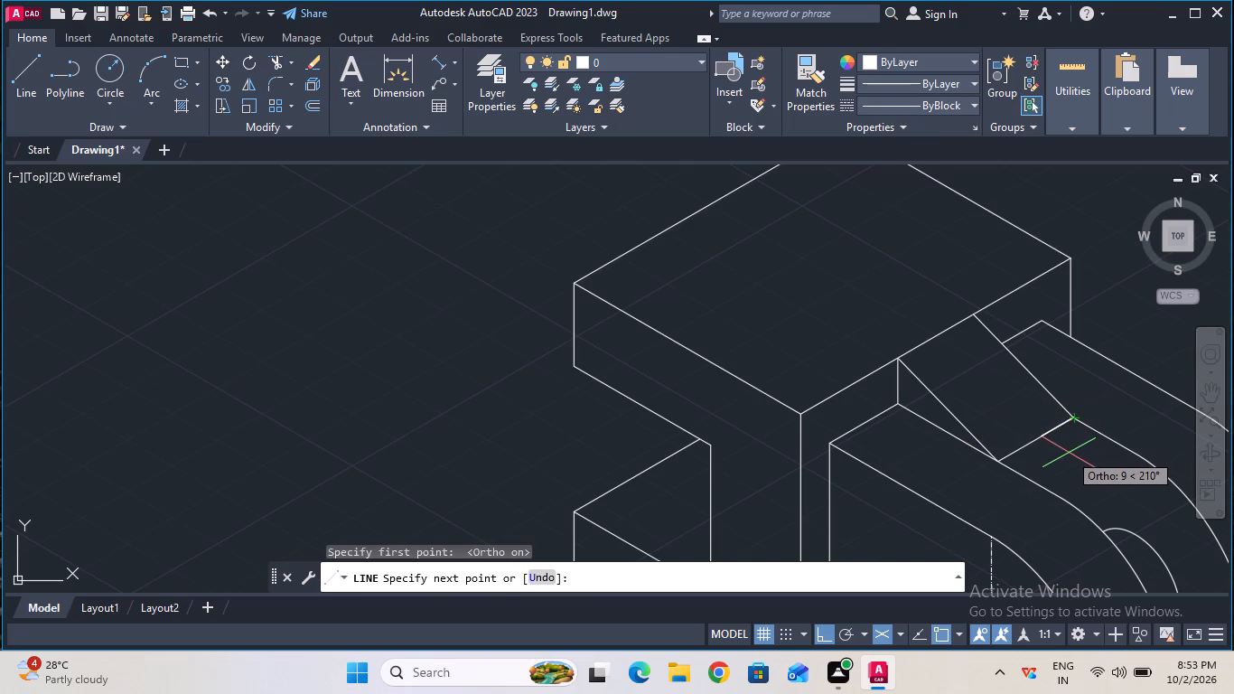
key("F5")
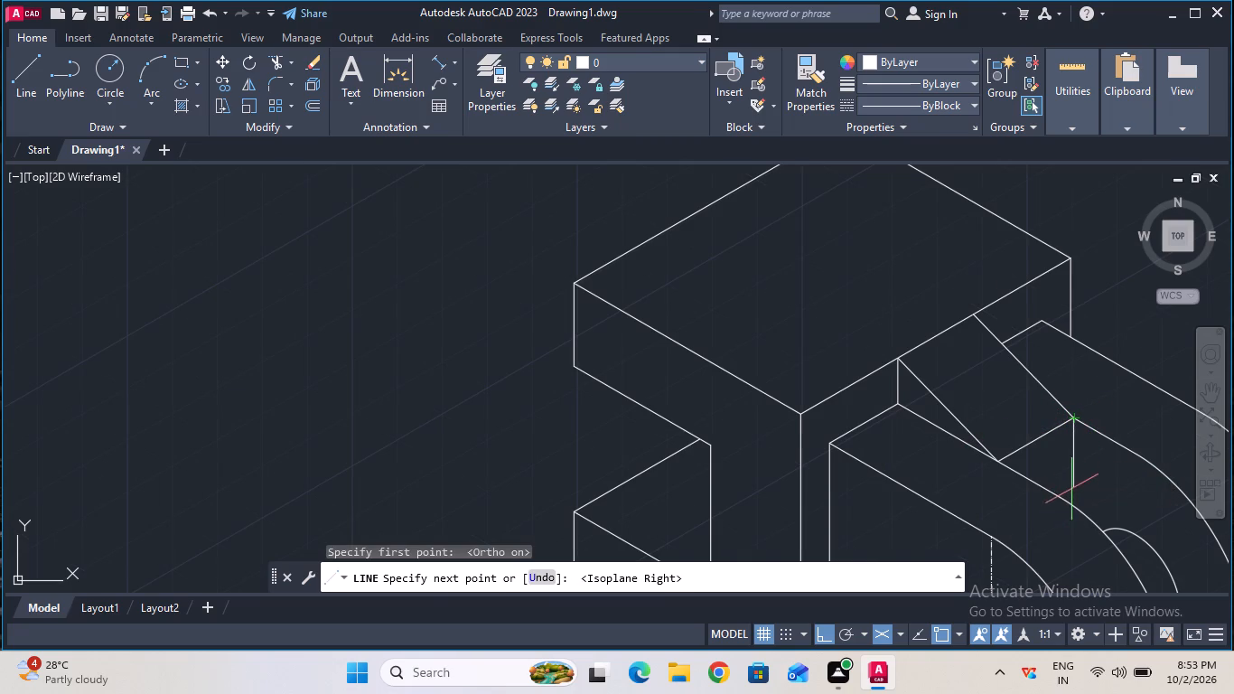
type("14")
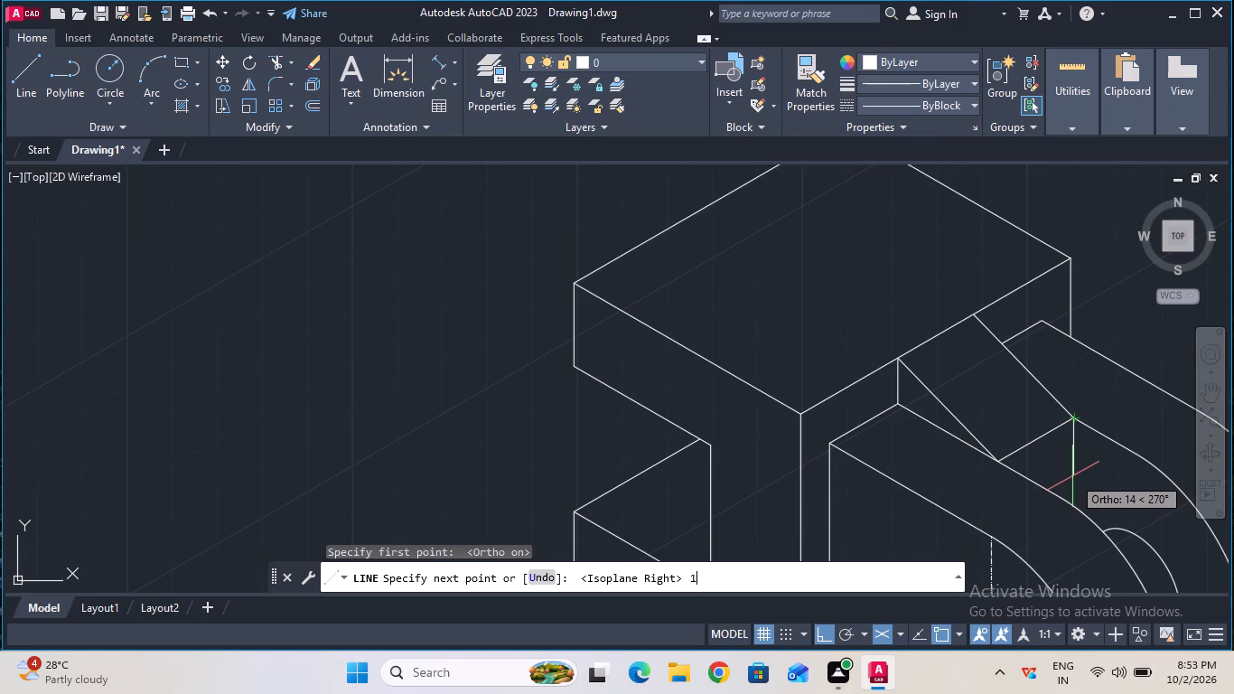
key("Return")
key("Escape")
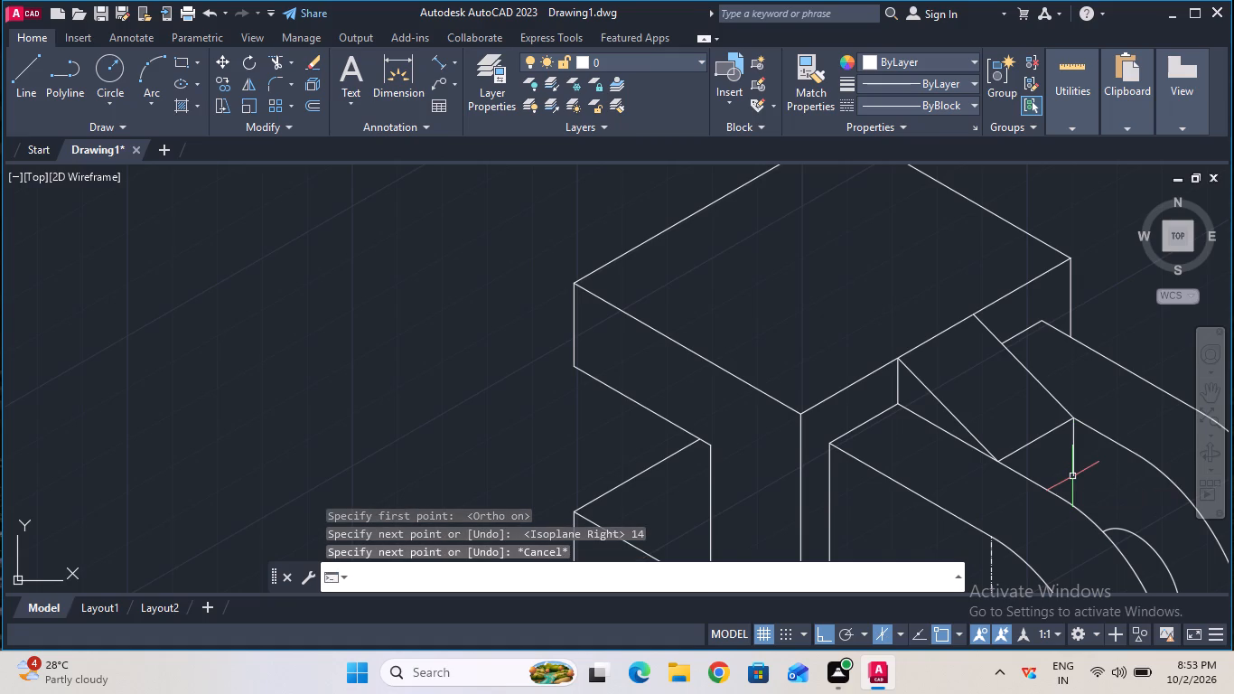
Extend the 14 mm vertical line down to the first plate's rear top edge.
left_click(285, 61)
left_click(292, 61)
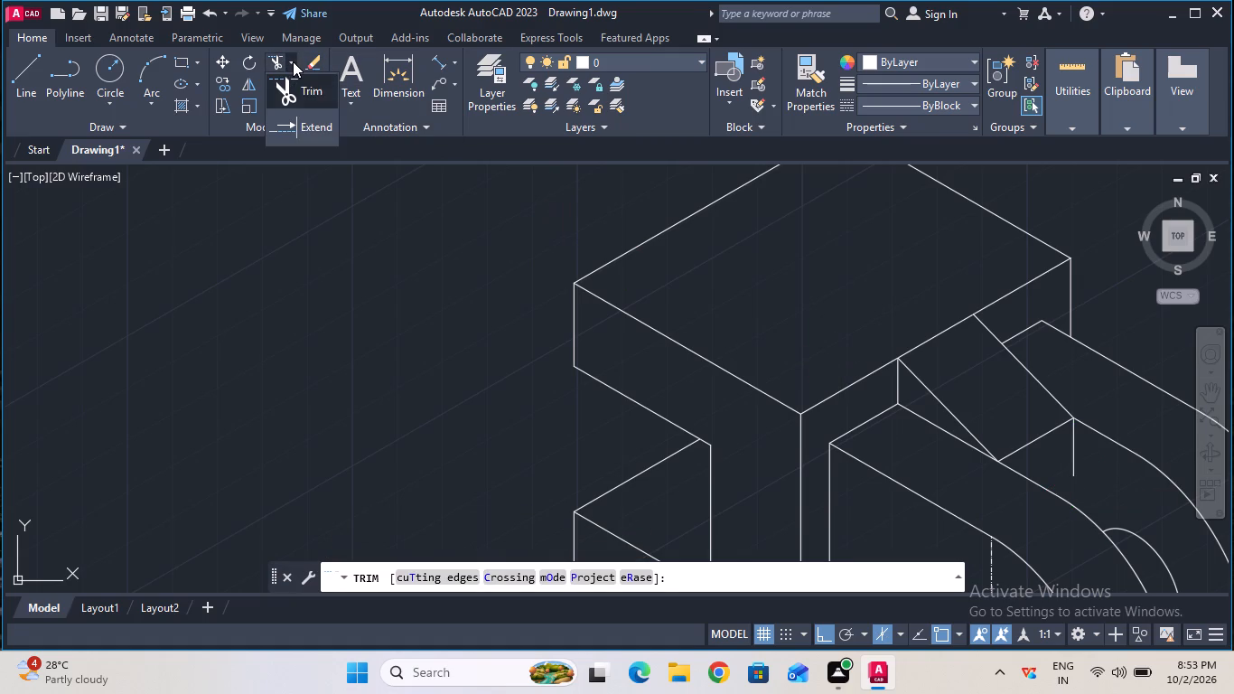
left_click(314, 116)
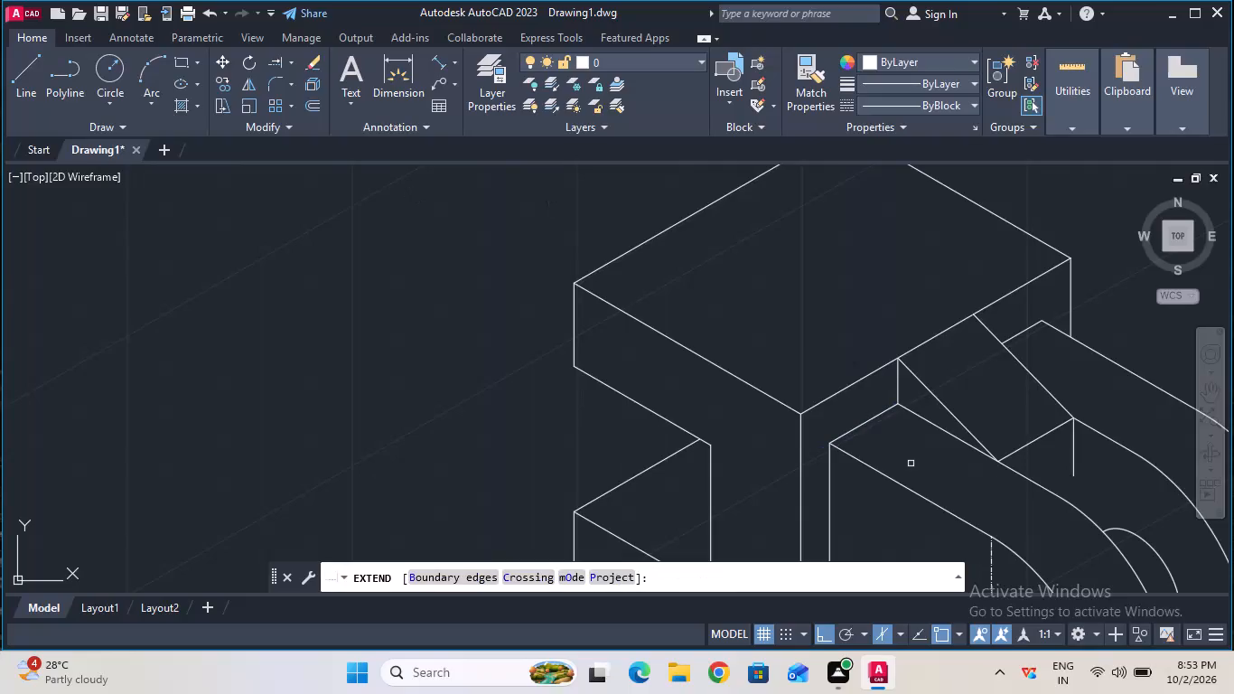
left_click(1071, 472)
key("Escape")
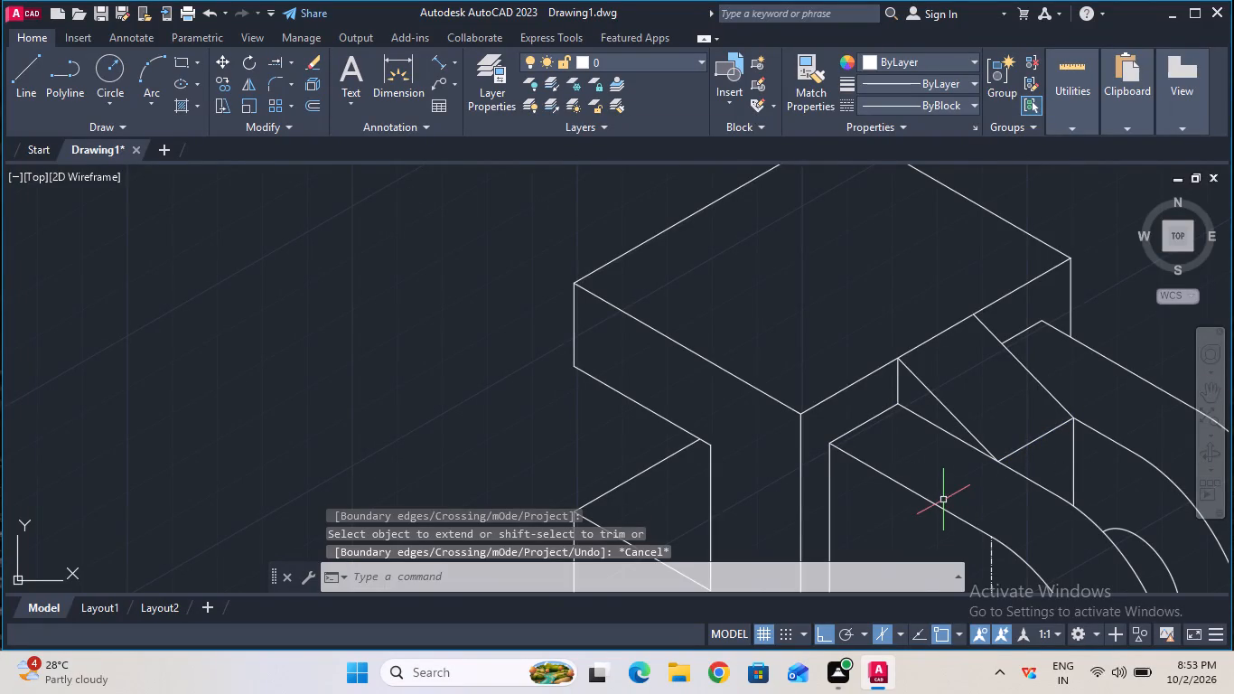
Examine the whole isometric part, including the block, both plates and the sloping rib.
scroll(943, 500, "down", 3, "ctrl")
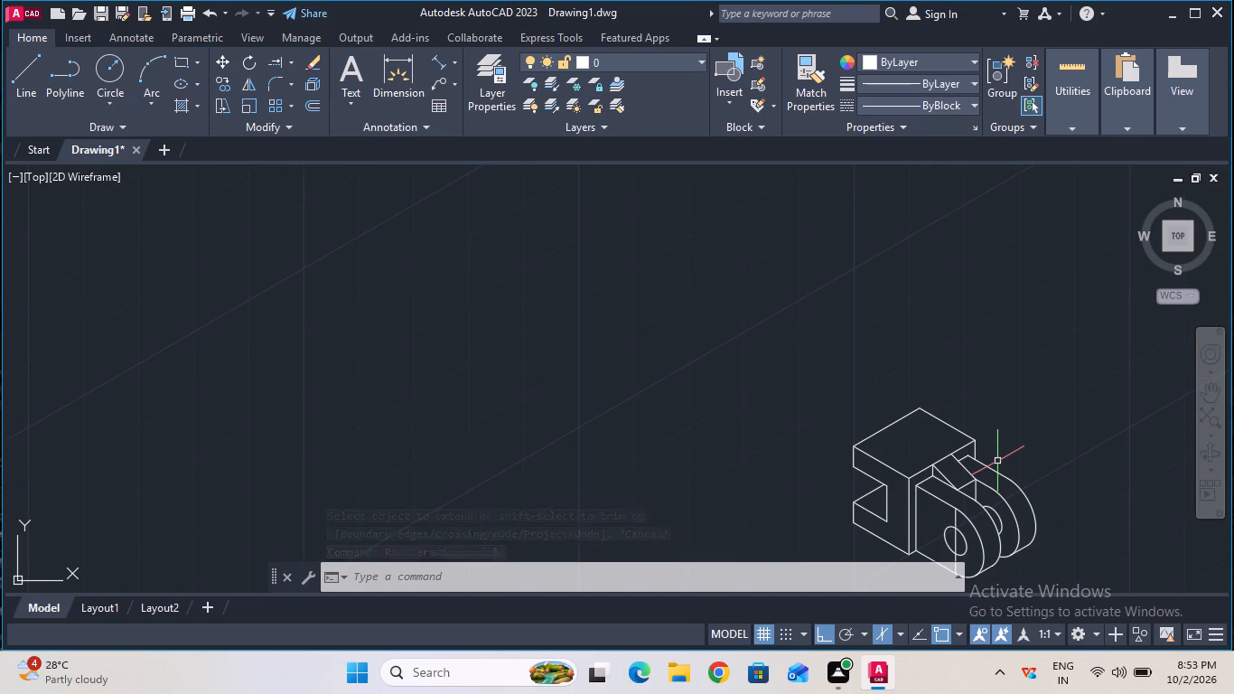
scroll(931, 510, "up", 1, "ctrl")
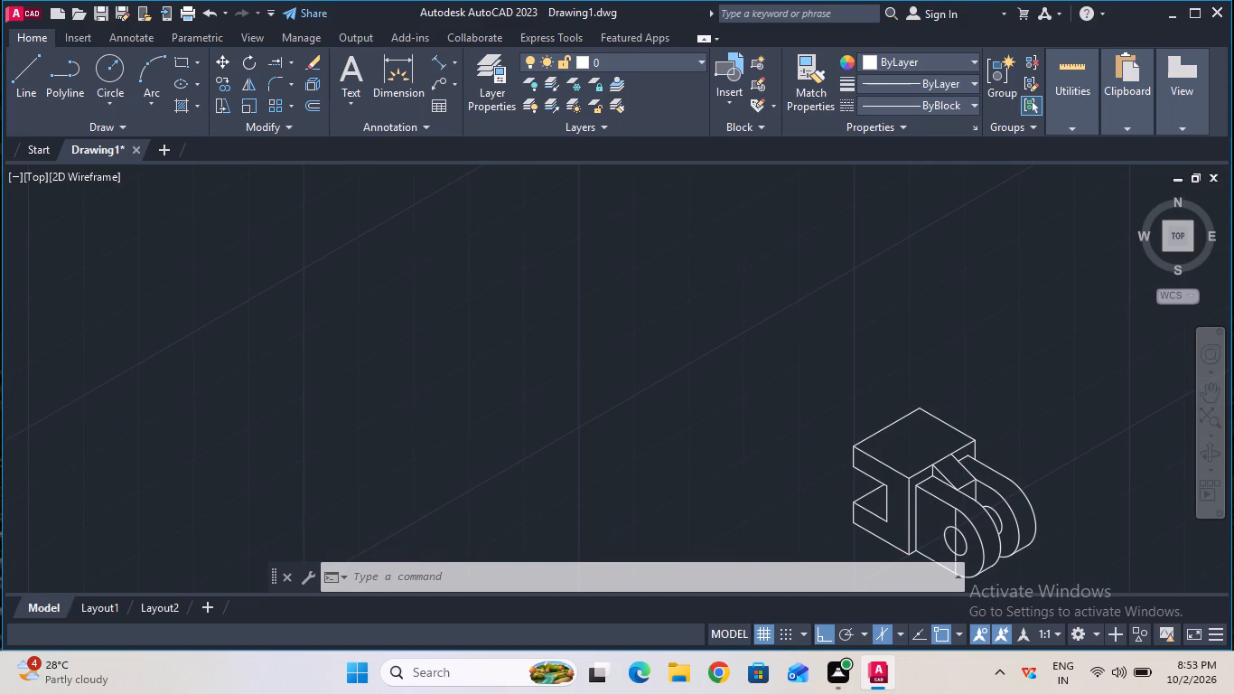
left_click(1210, 398)
left_click_drag(1001, 557, 1012, 479)
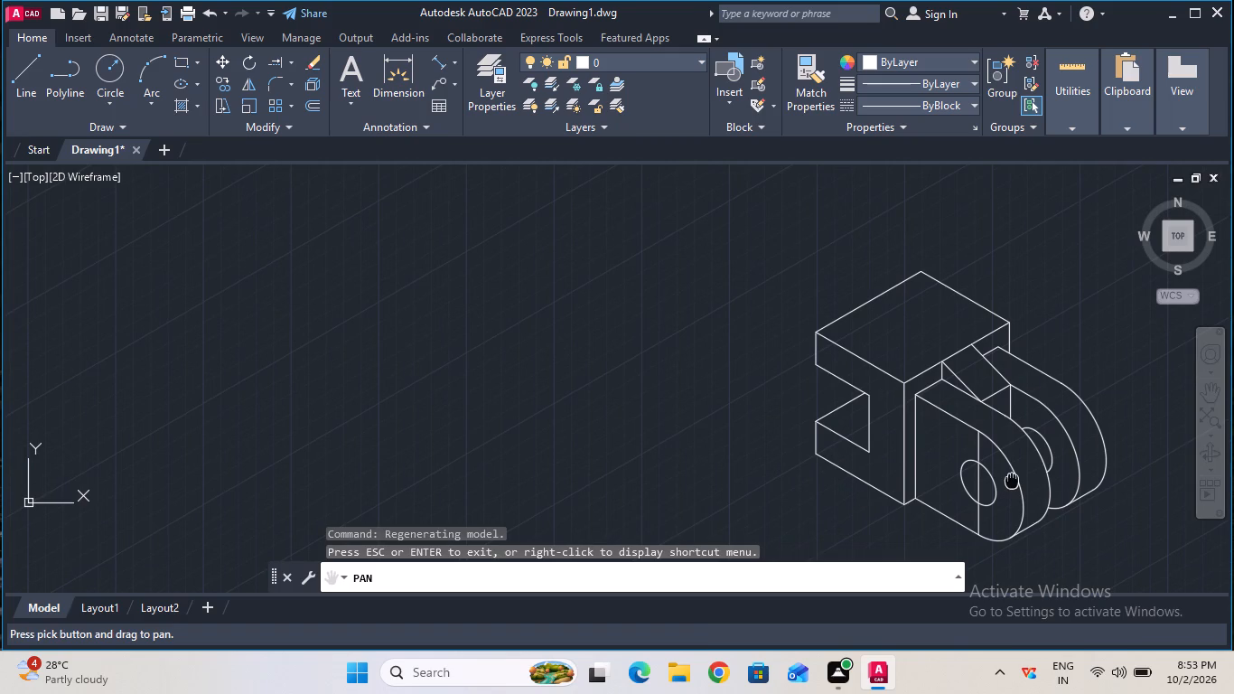
key("Escape")
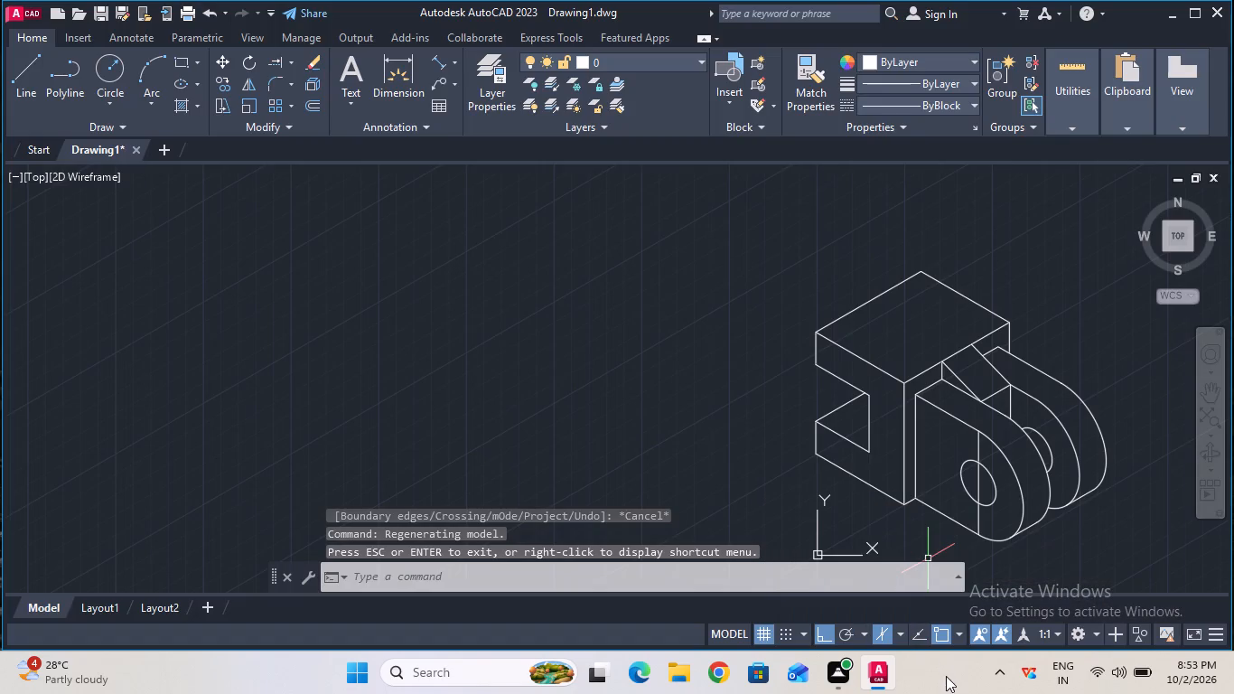
scroll(844, 506, "down", 2, "ctrl")
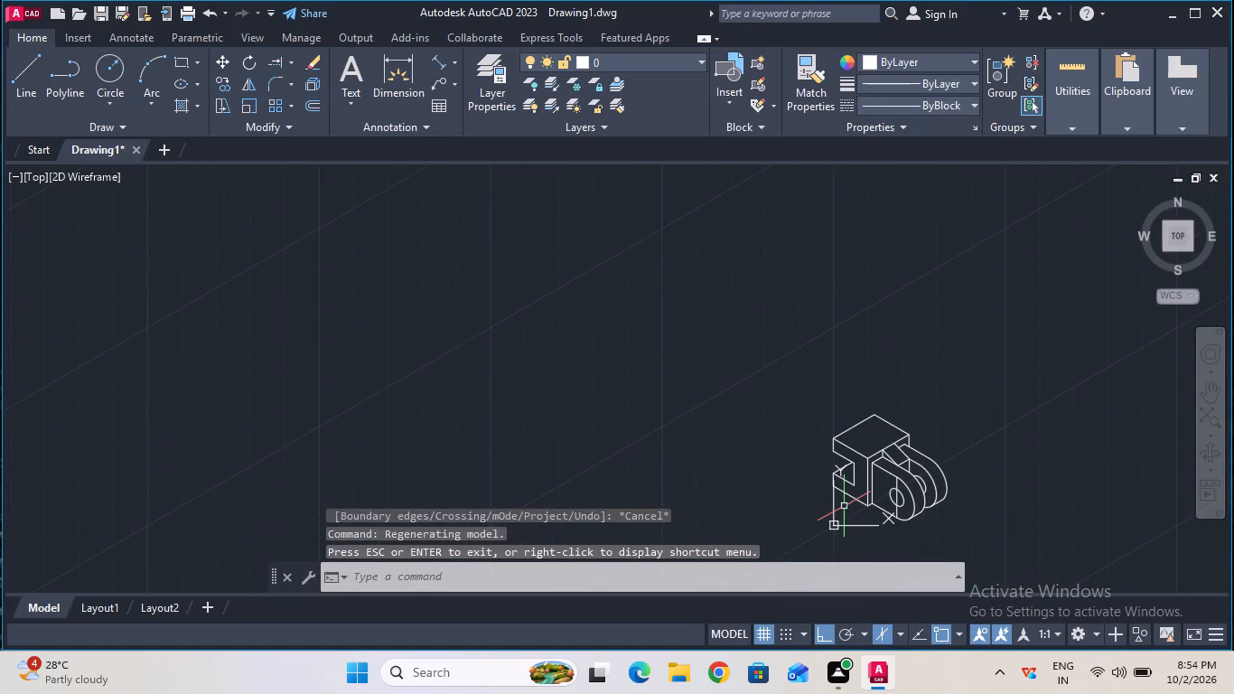
scroll(819, 506, "up", 1, "ctrl")
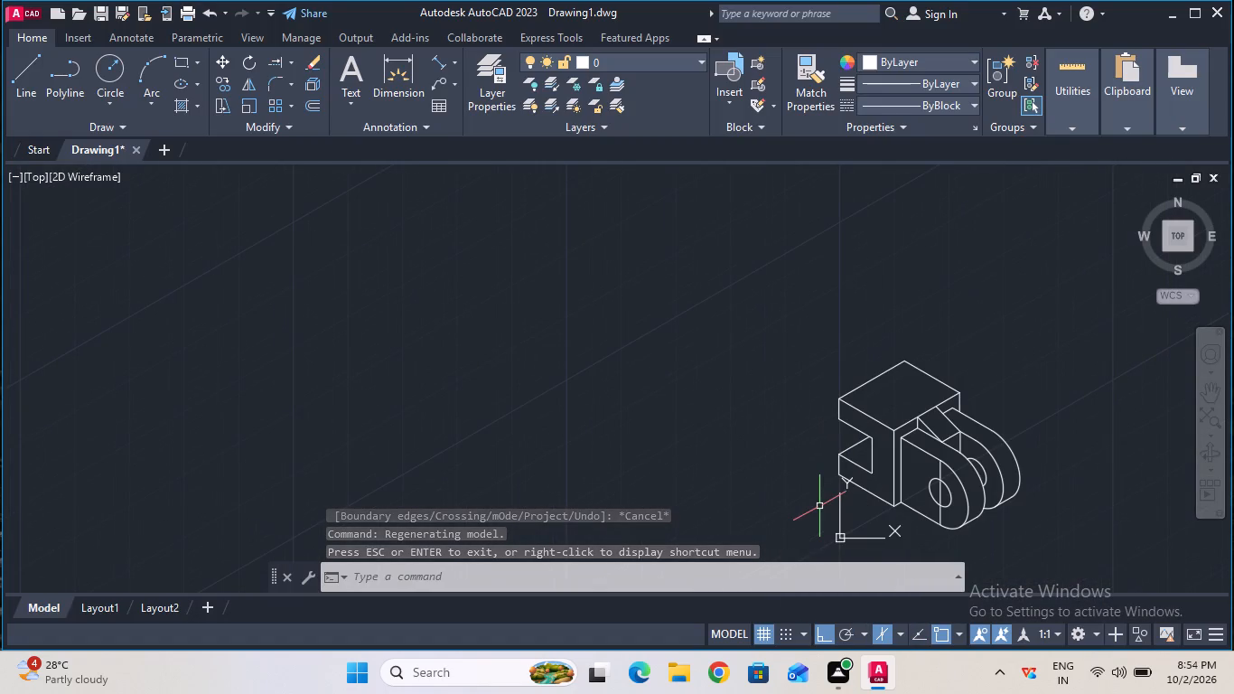
left_click(675, 281)
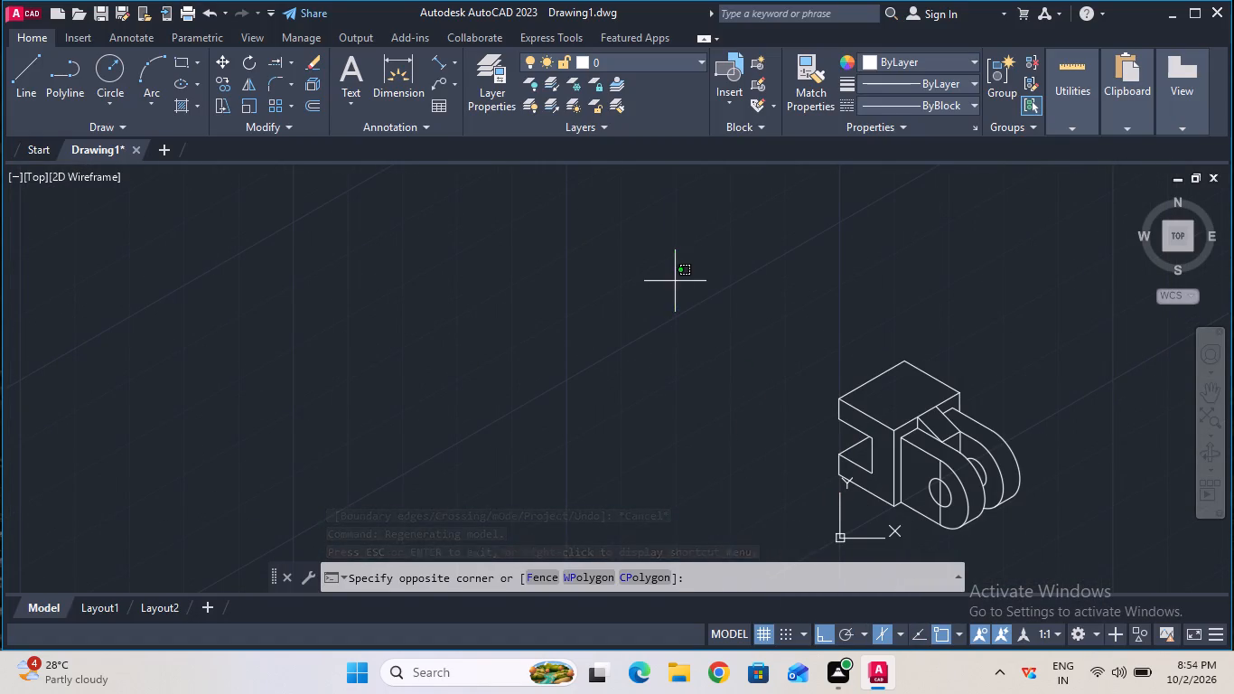
Select the whole isometric part and join its connected lines and curves with the Join command.
left_click(1093, 553)
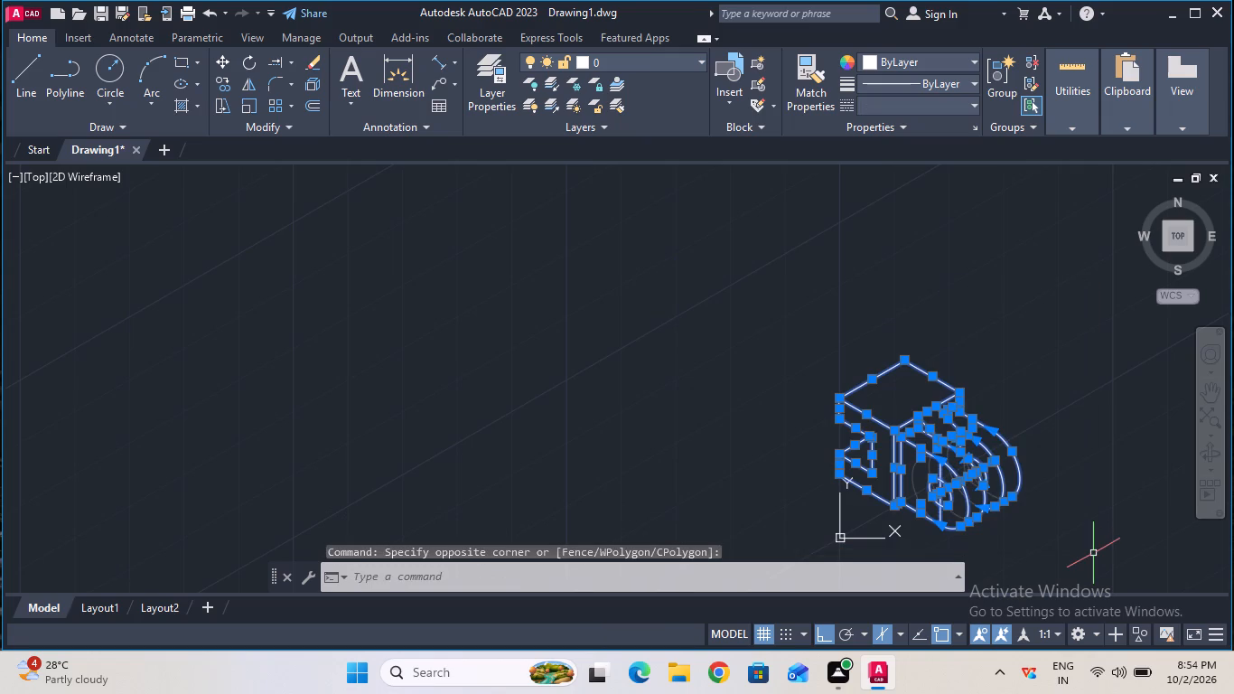
type("joi")
key("n")
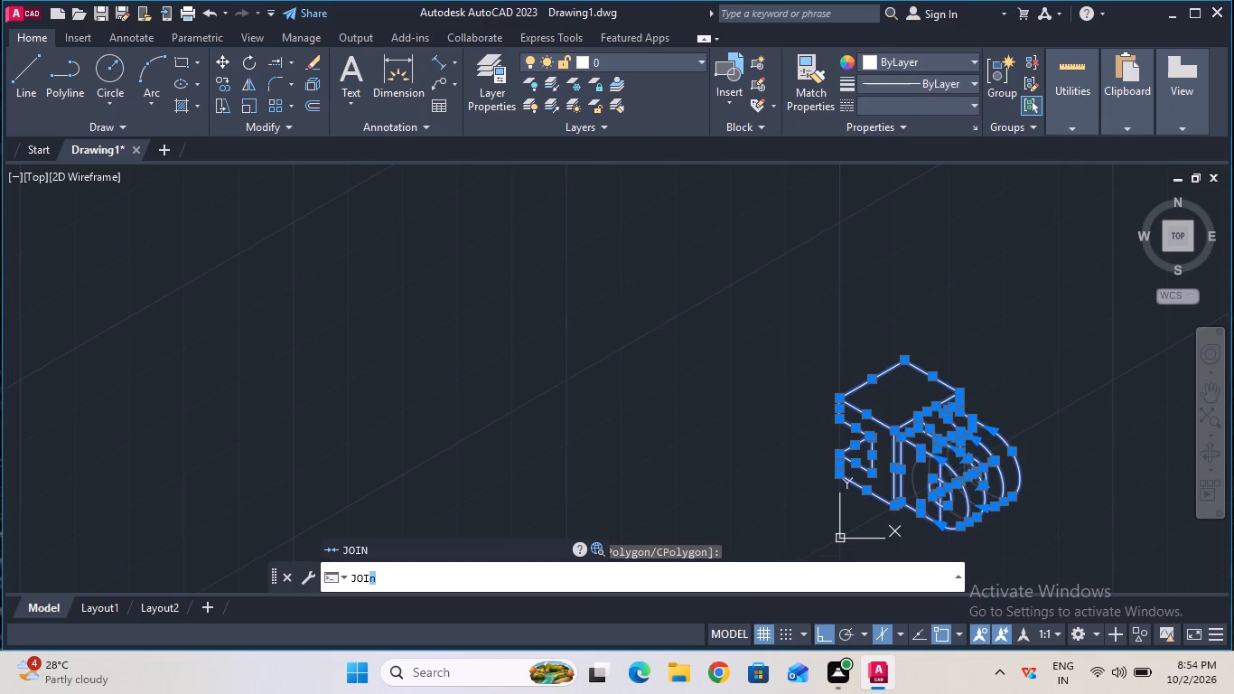
left_click(485, 555)
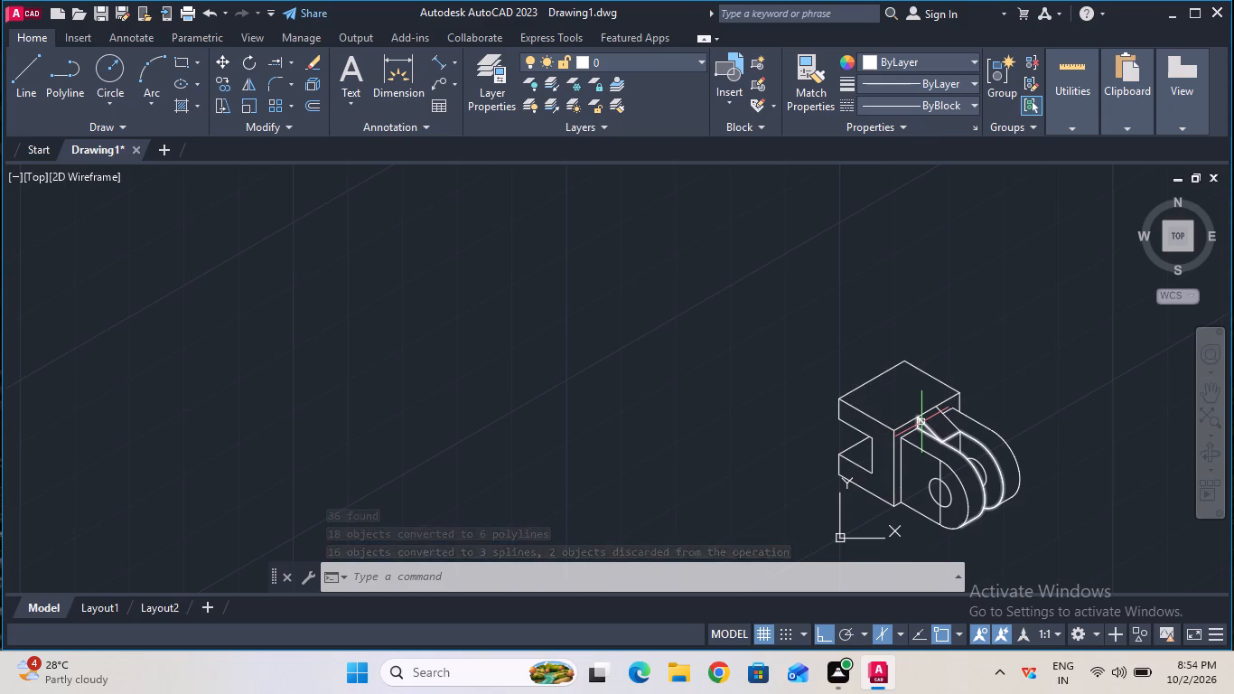
Add an aligned dimension for the sloping rib's width along the block's top edge.
scroll(921, 422, "up", 3, "ctrl")
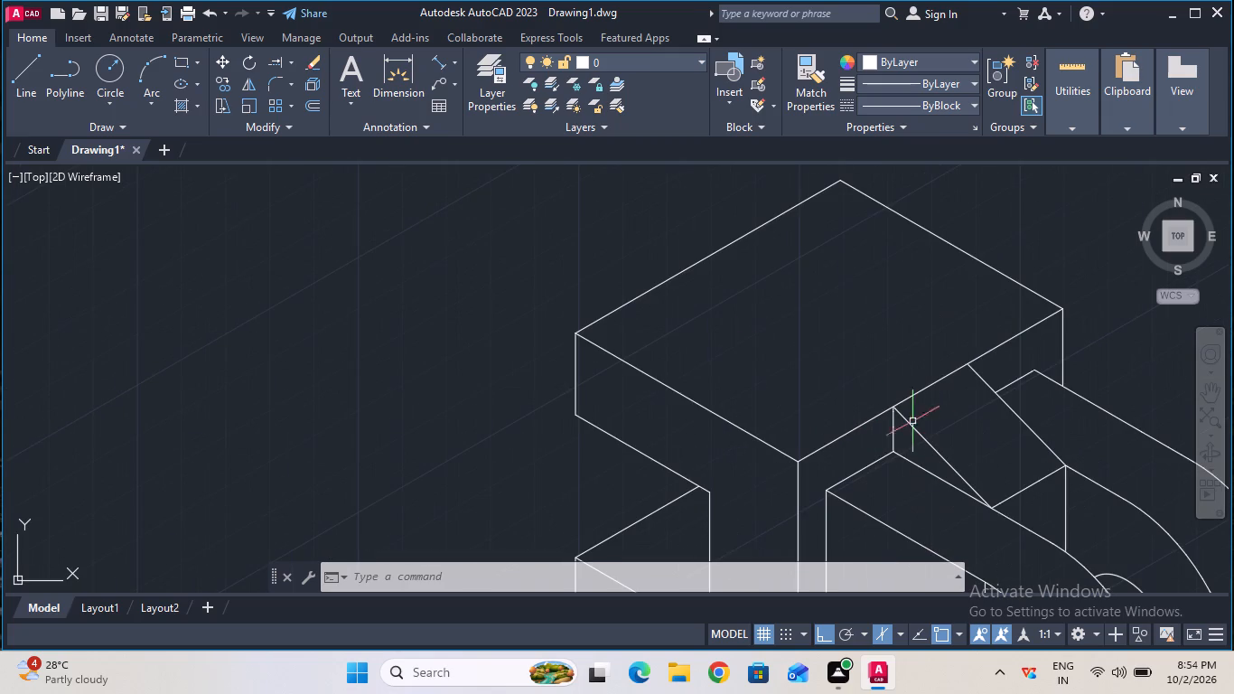
left_click(436, 61)
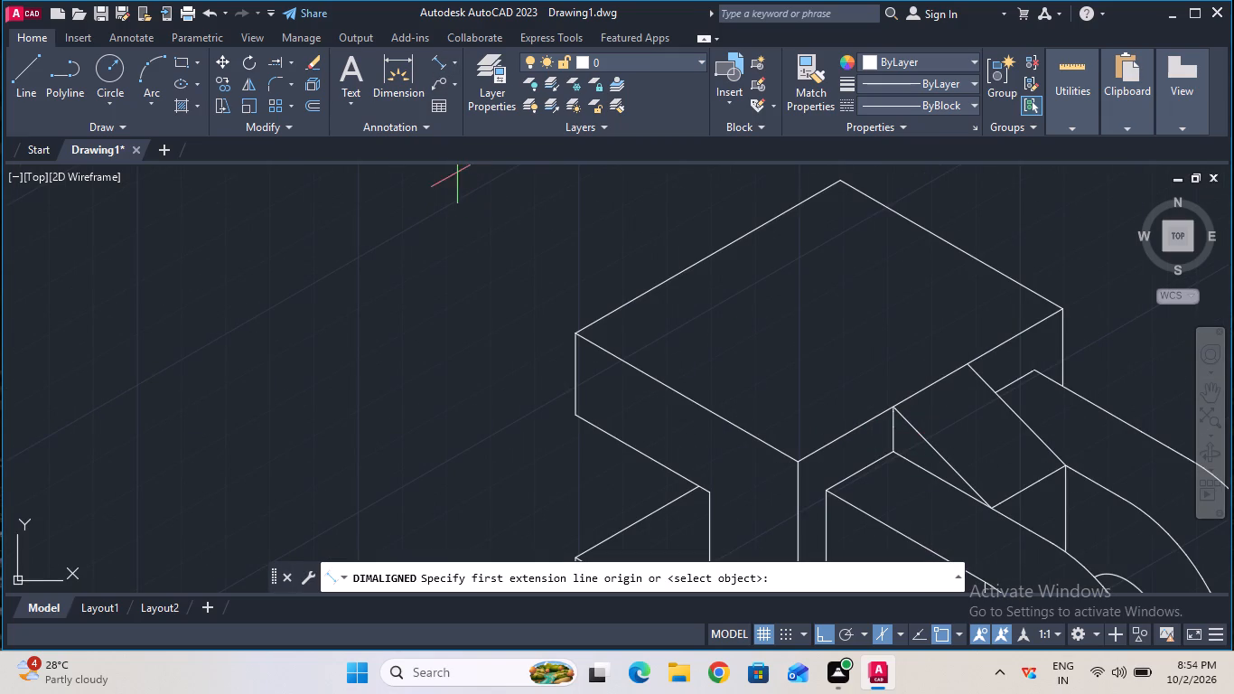
left_click(892, 402)
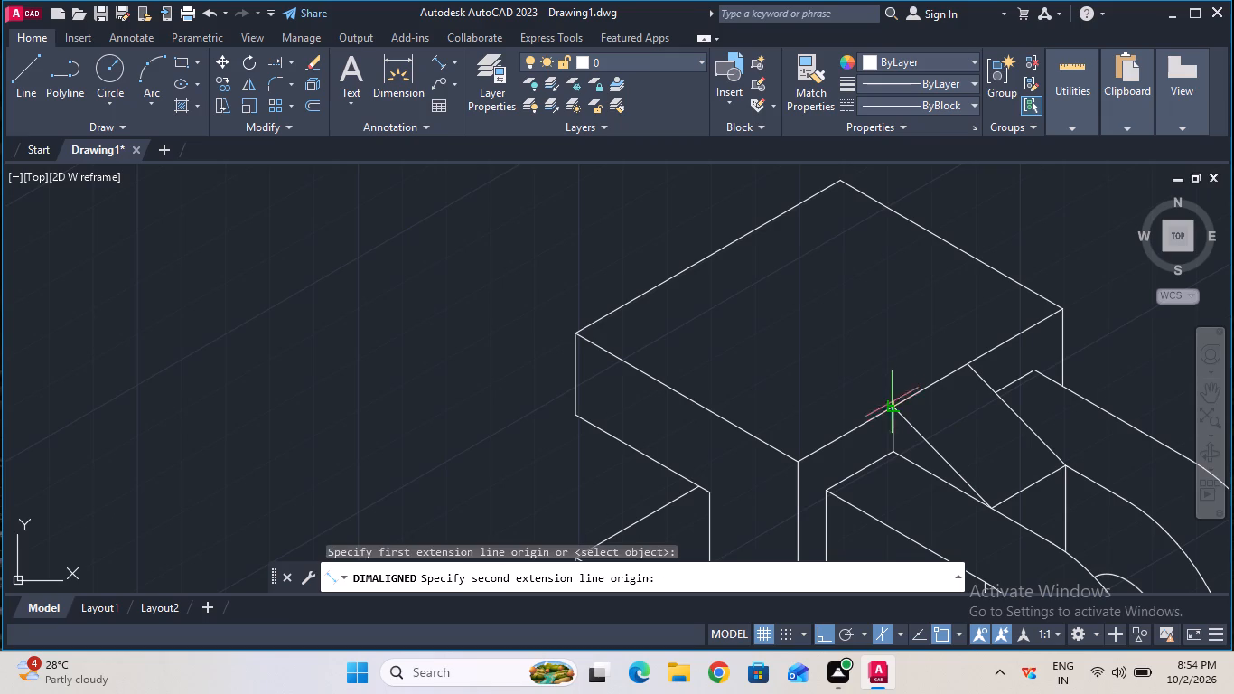
left_click(966, 367)
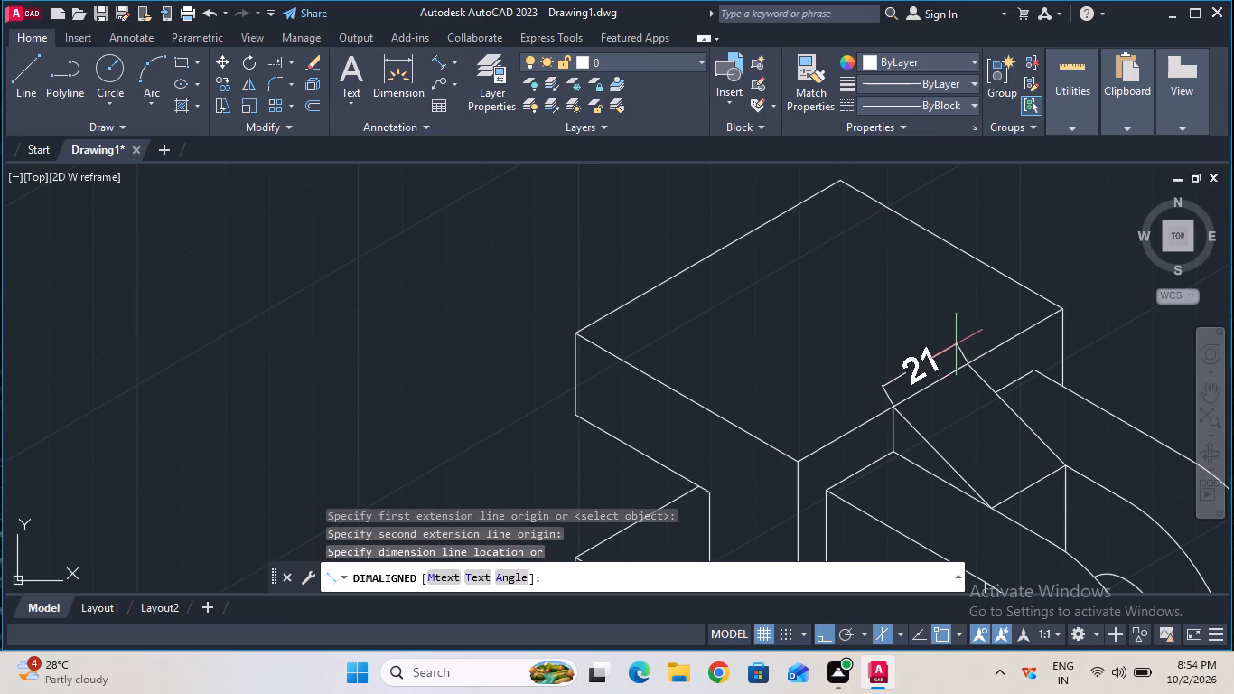
left_click(952, 340)
Add a 28 mm aligned dimension along the first plate's rear top edge, from the block to the rib's foot, using the left isoplane.
left_click(441, 69)
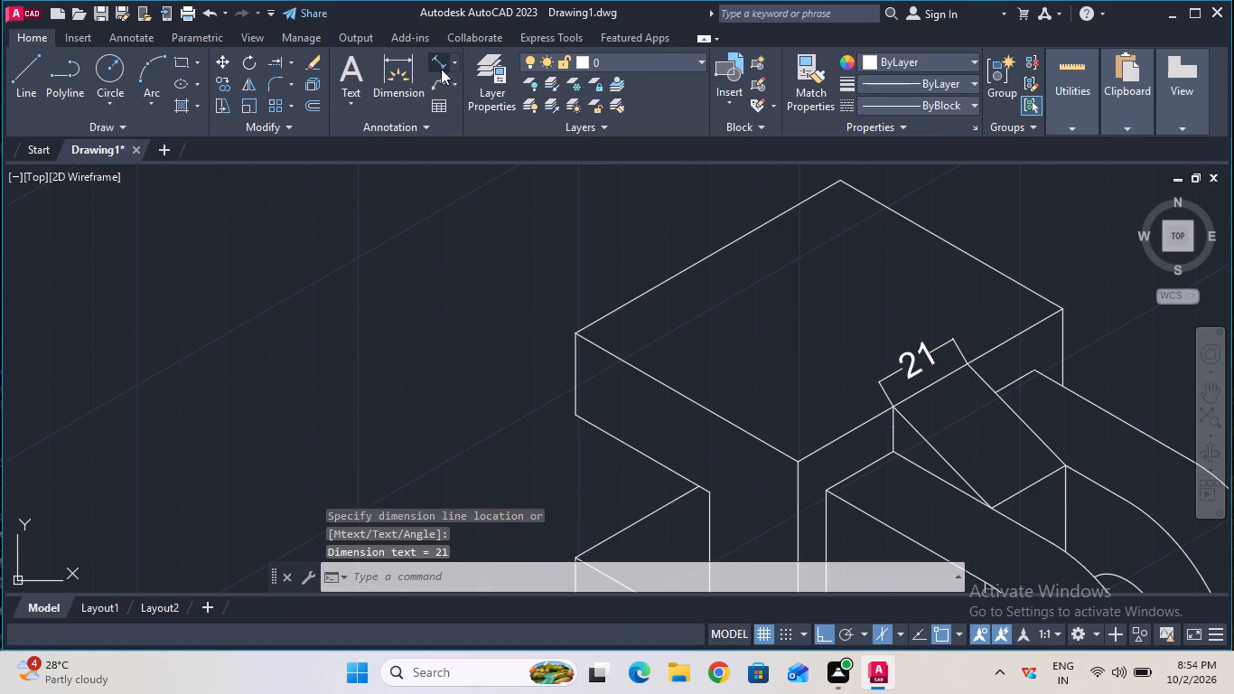
left_click(891, 446)
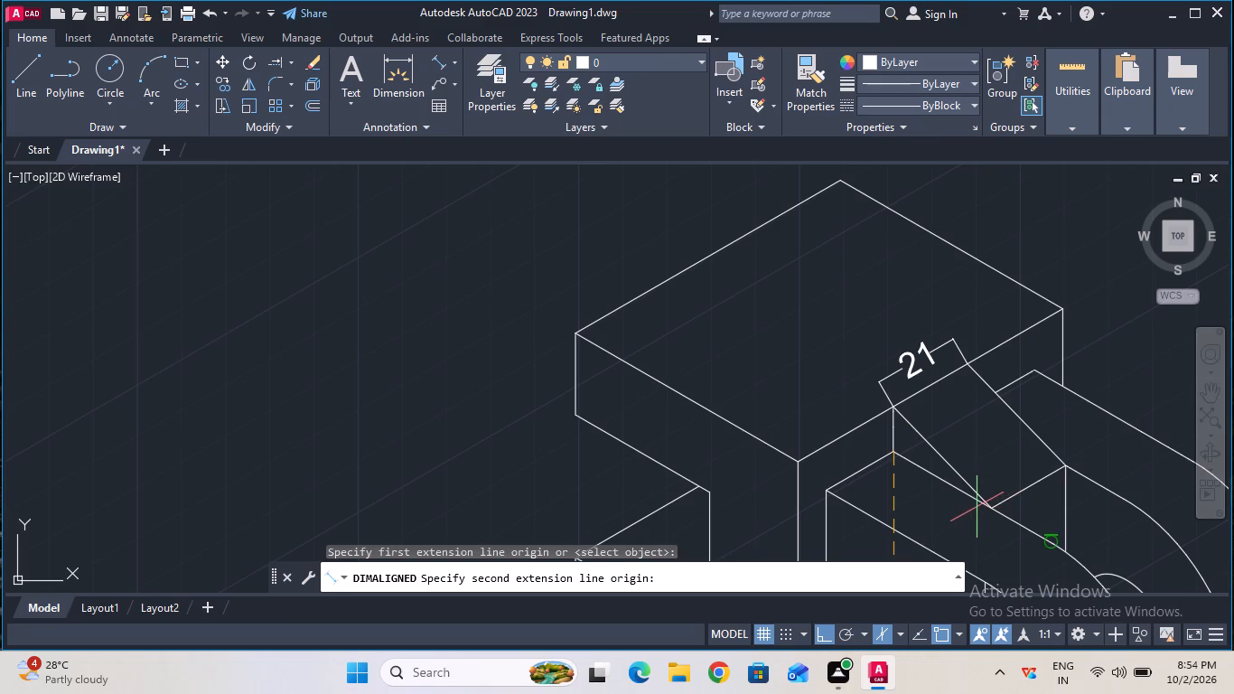
key("F5")
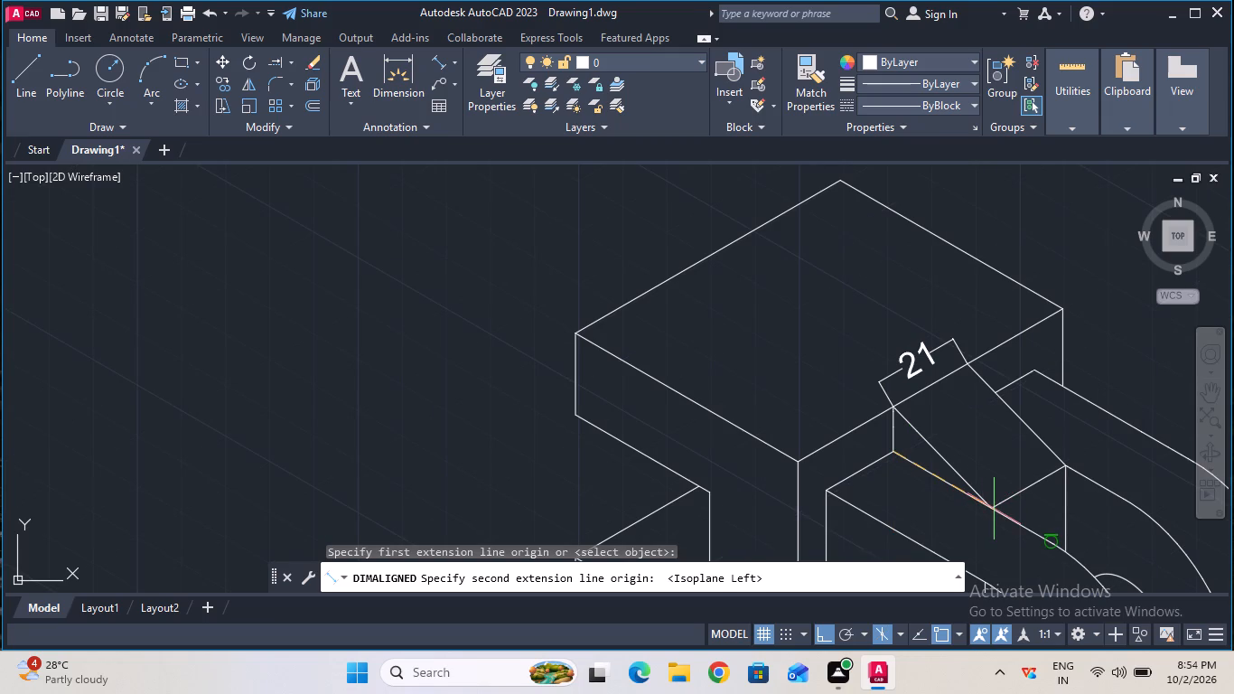
key("2")
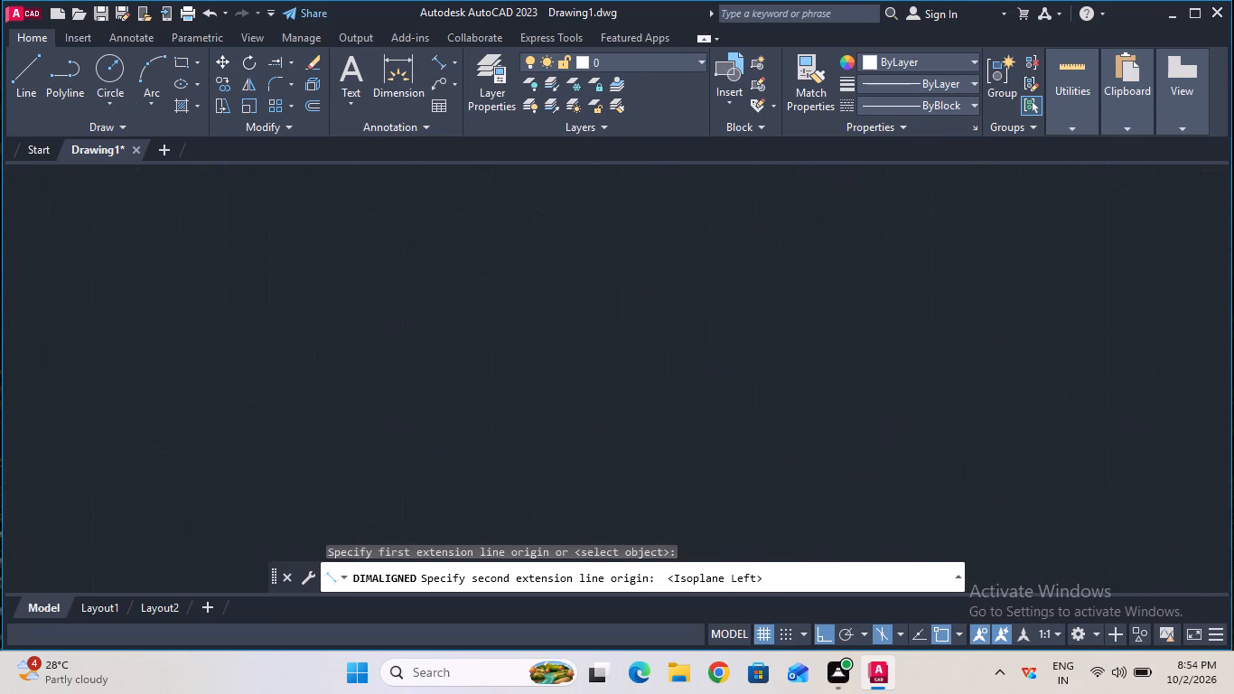
key("8")
key("Return")
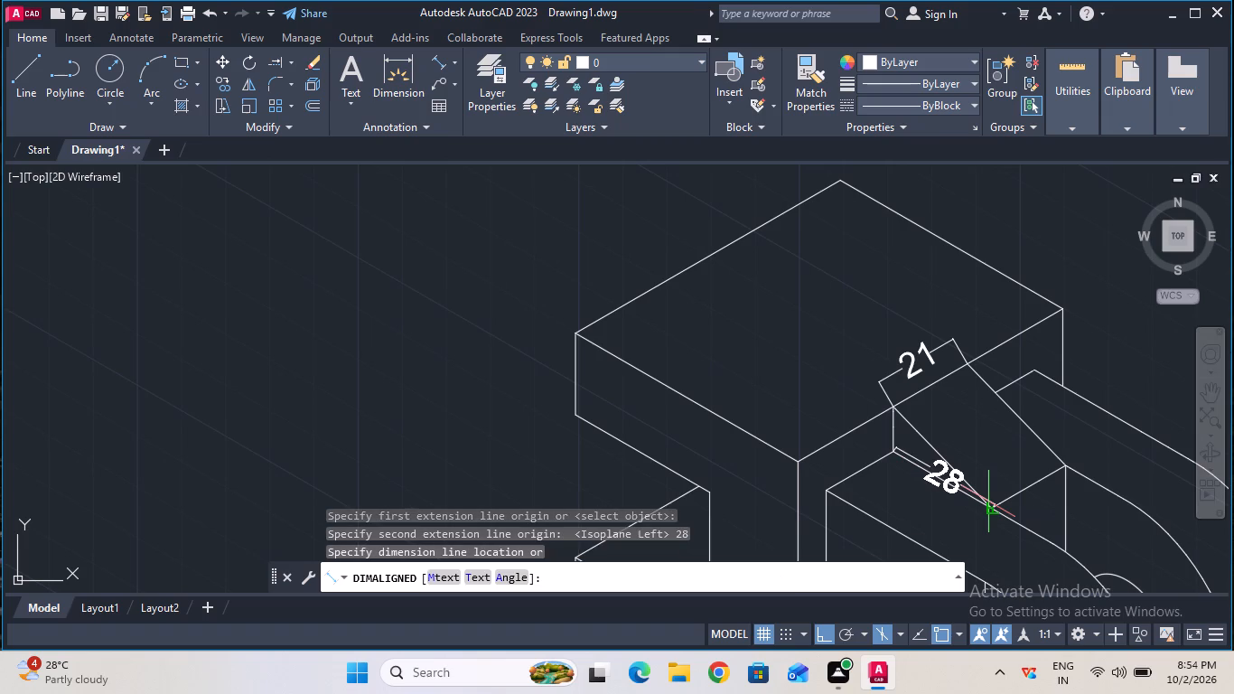
left_click(985, 546)
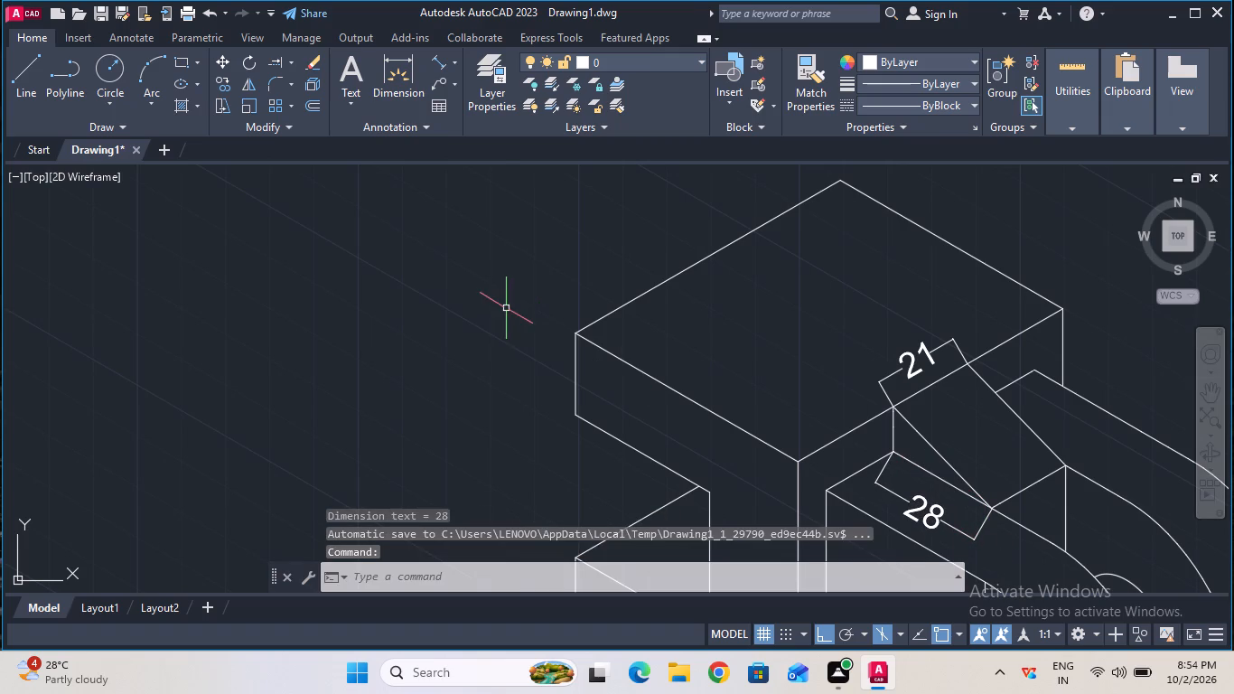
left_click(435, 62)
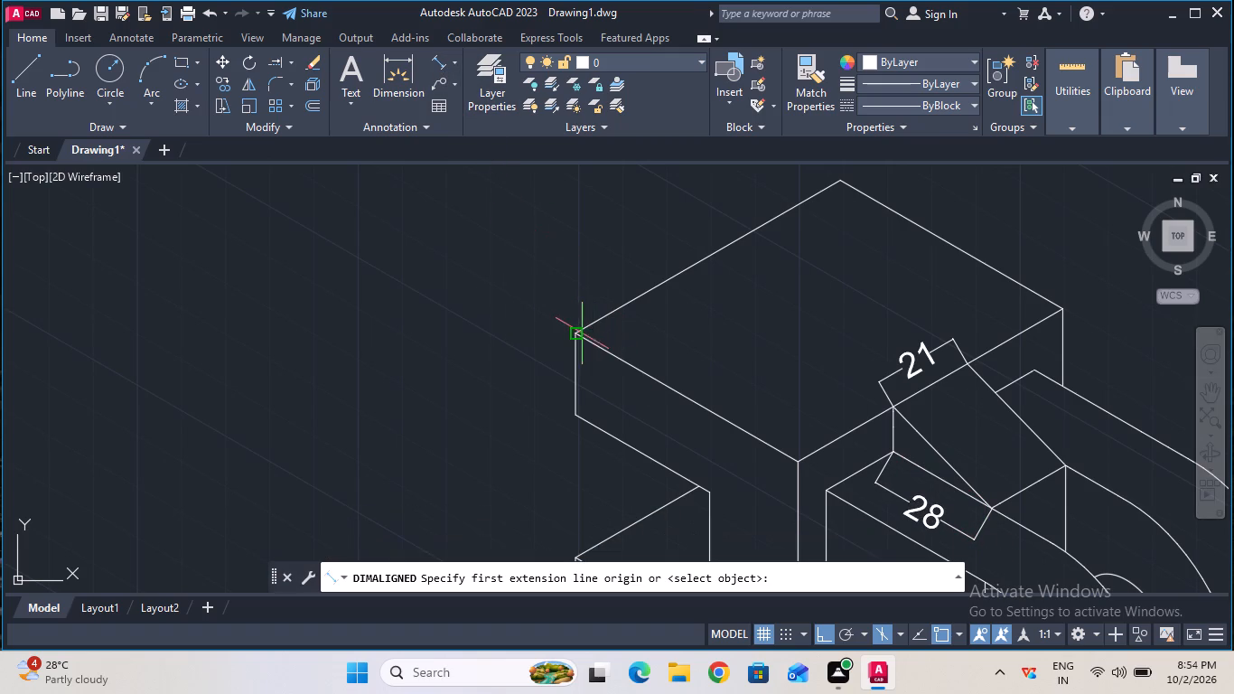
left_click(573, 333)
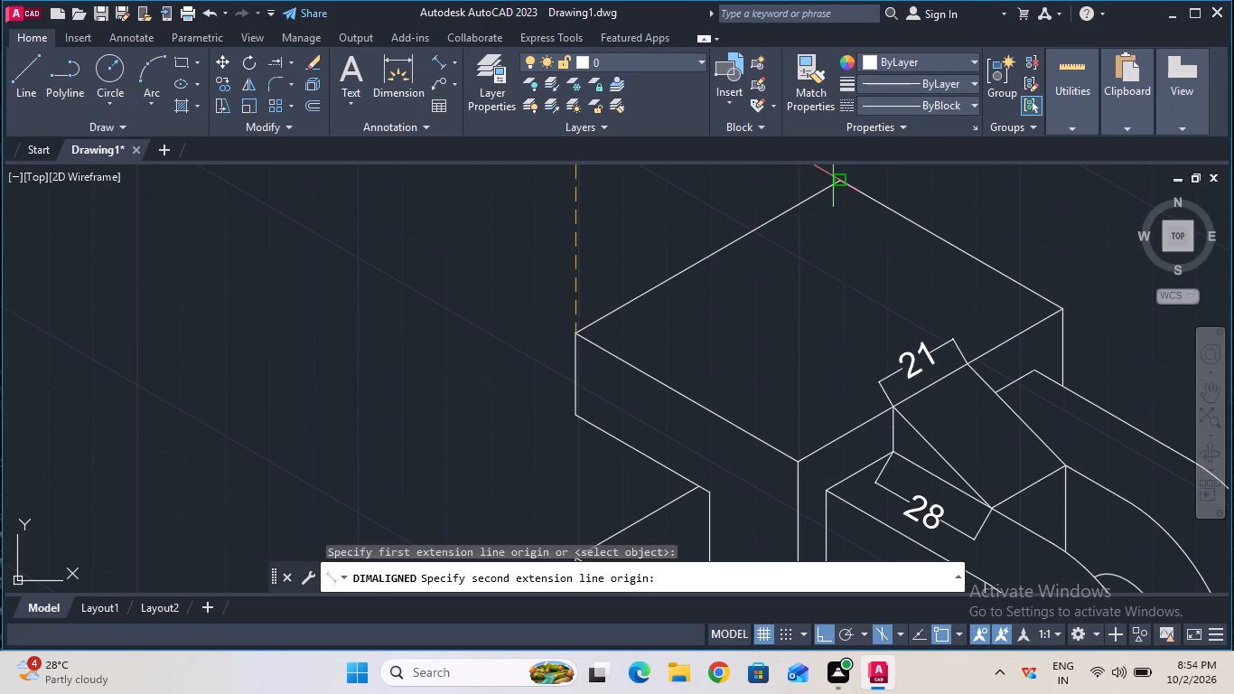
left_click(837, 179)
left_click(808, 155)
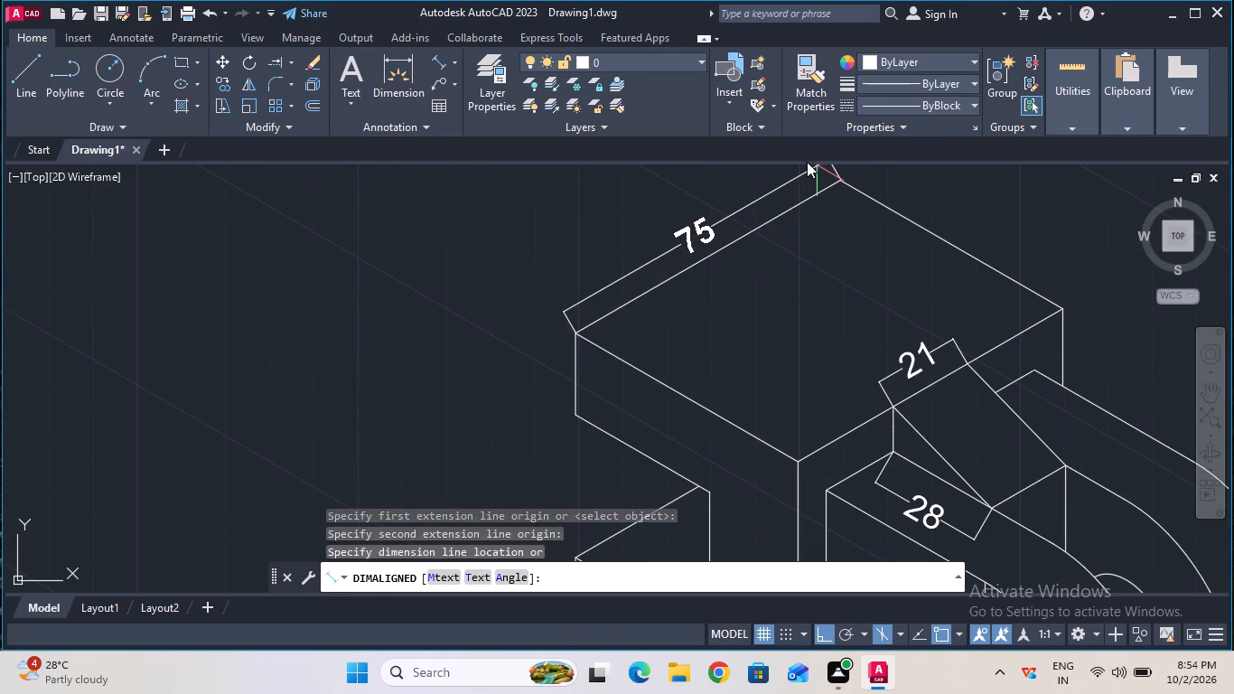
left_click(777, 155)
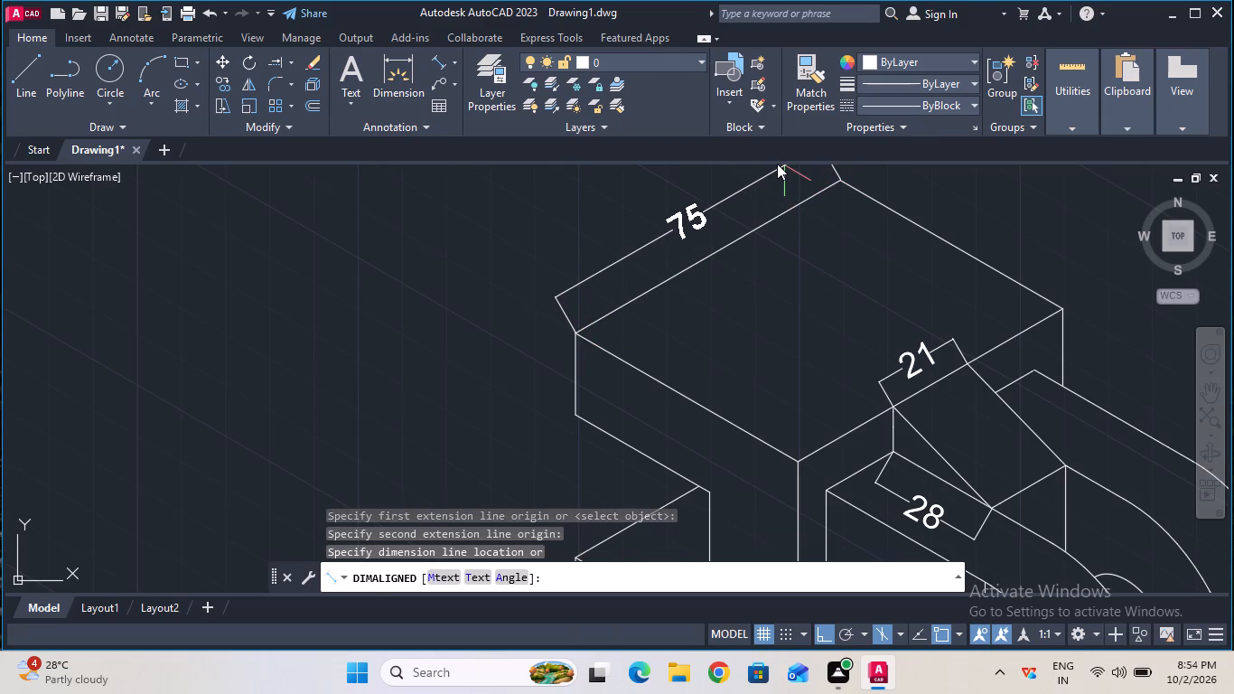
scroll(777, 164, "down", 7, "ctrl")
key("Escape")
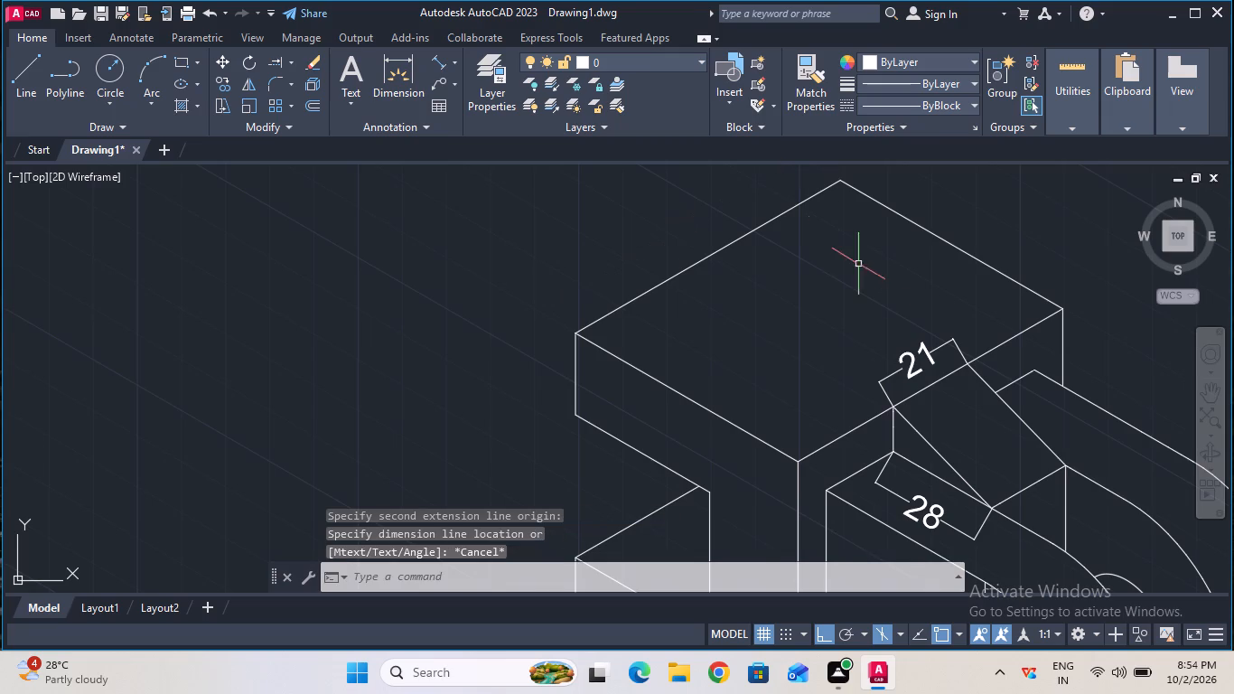
Add an aligned dimension along the rear-left edge of the block's top face, placed outside the block.
scroll(885, 287, "down", 1, "ctrl")
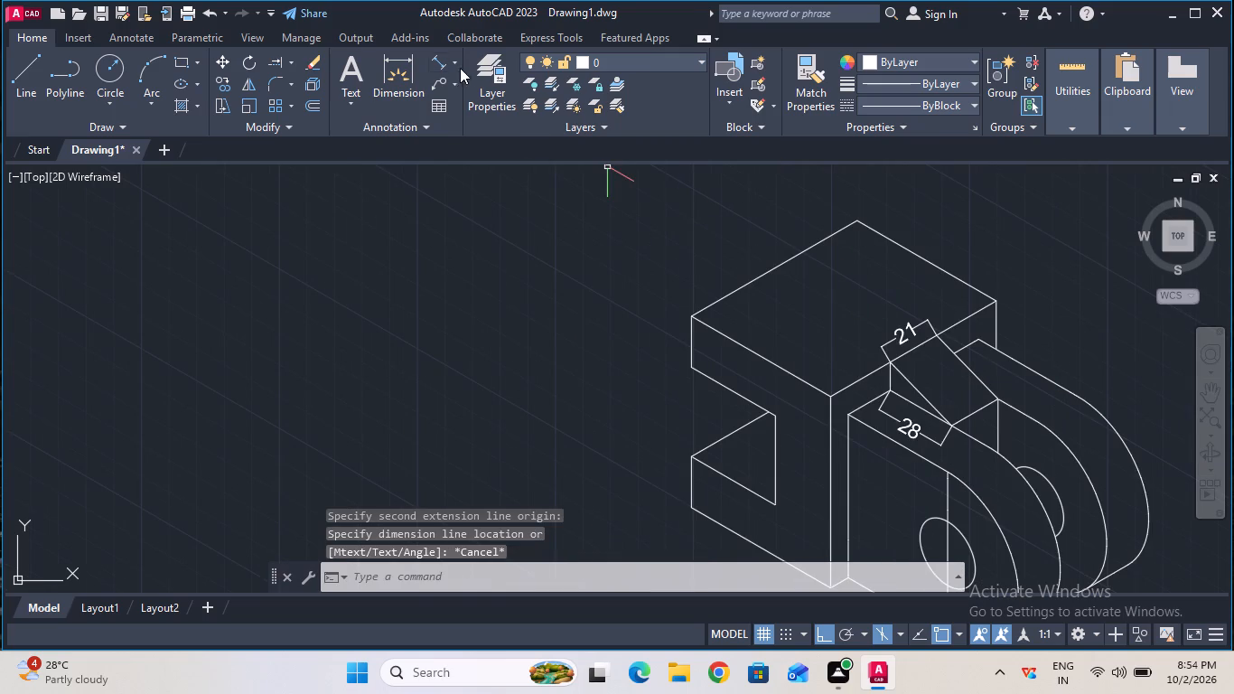
left_click(437, 65)
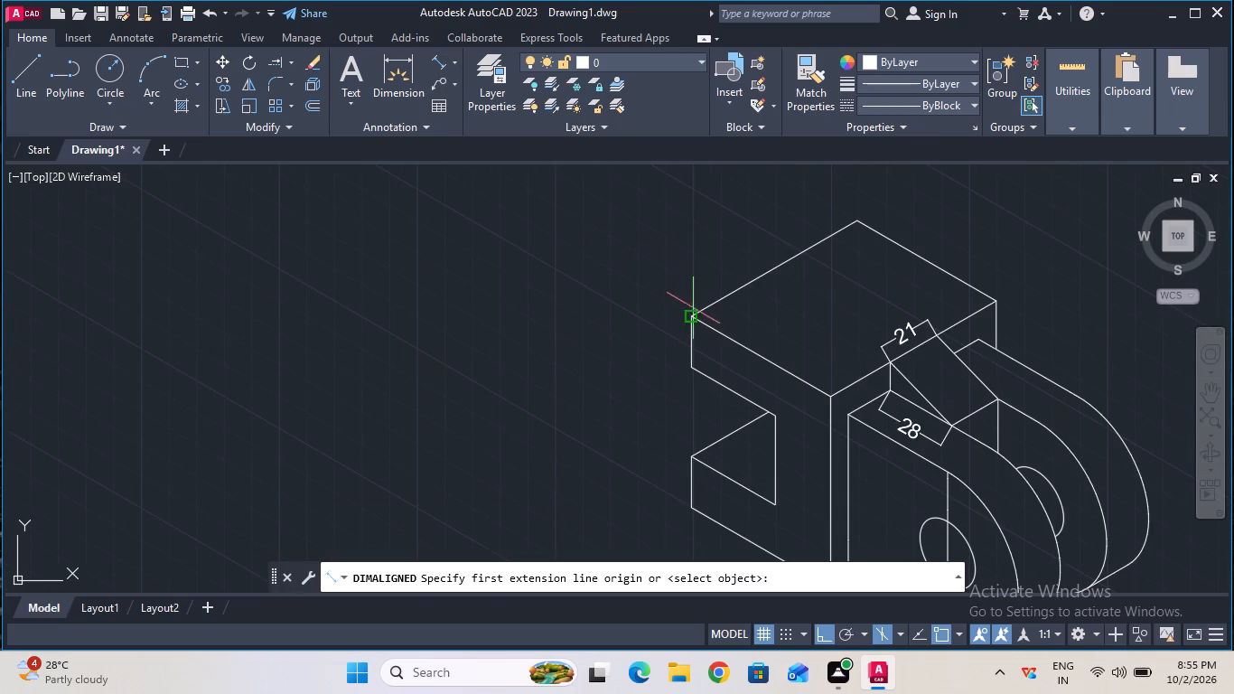
left_click(696, 316)
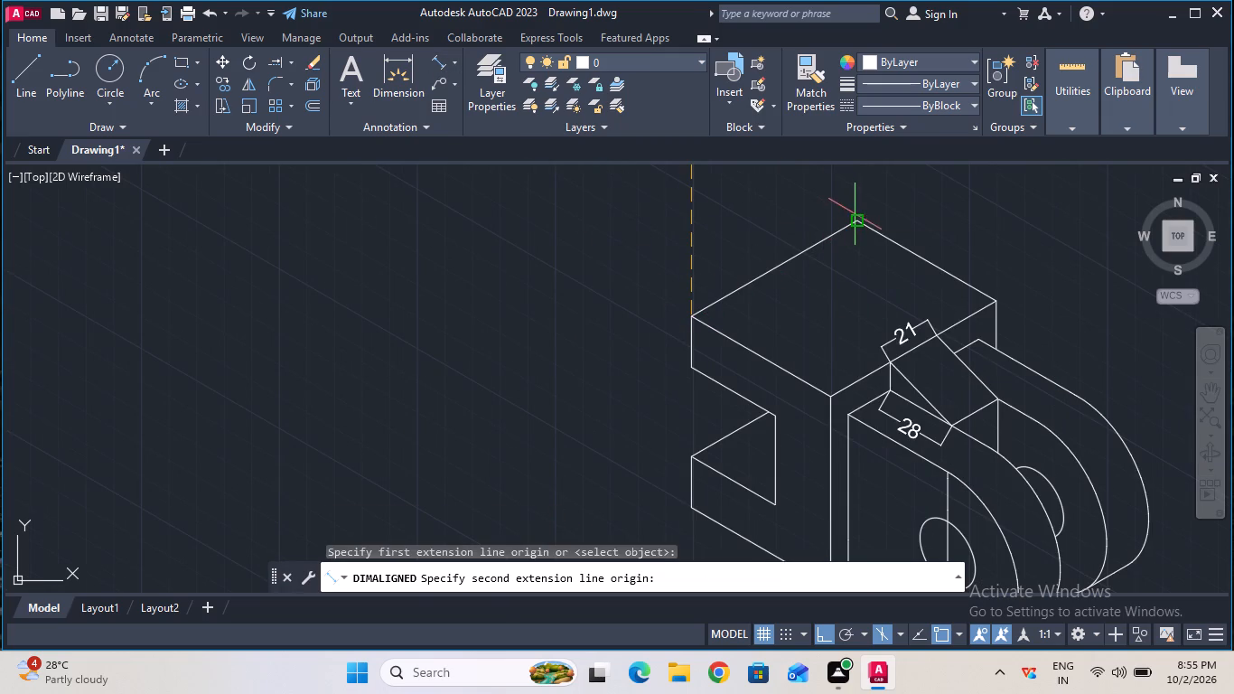
left_click(857, 219)
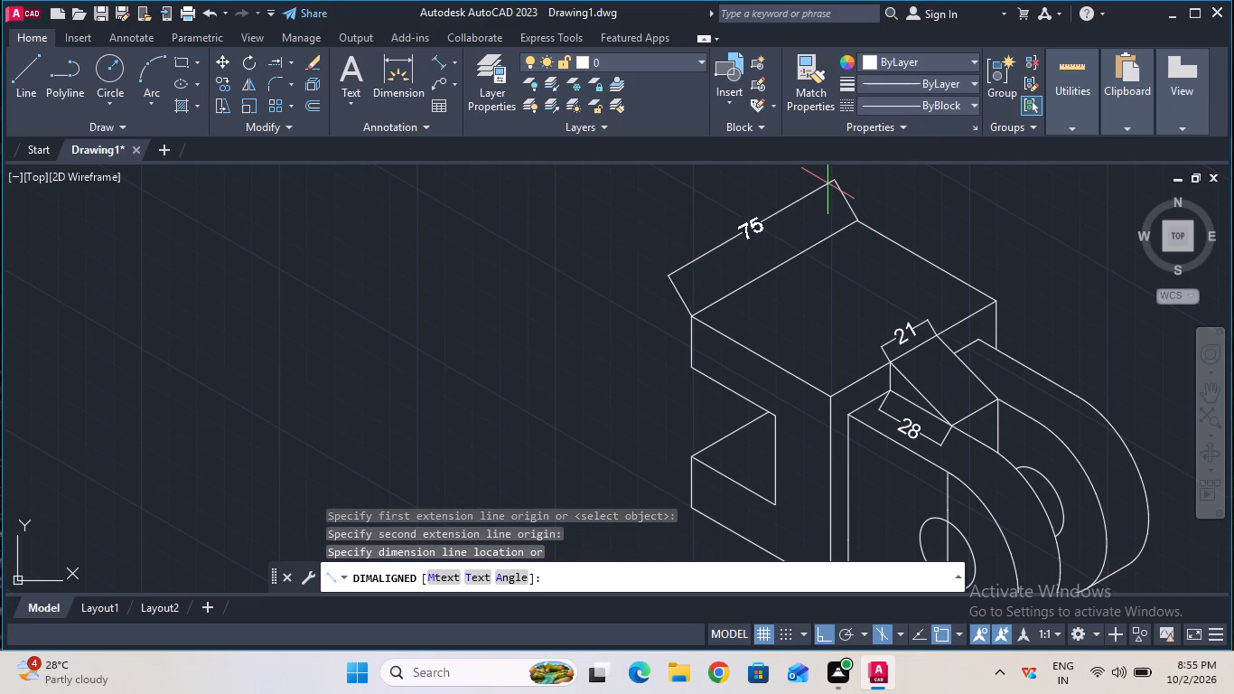
left_click(827, 183)
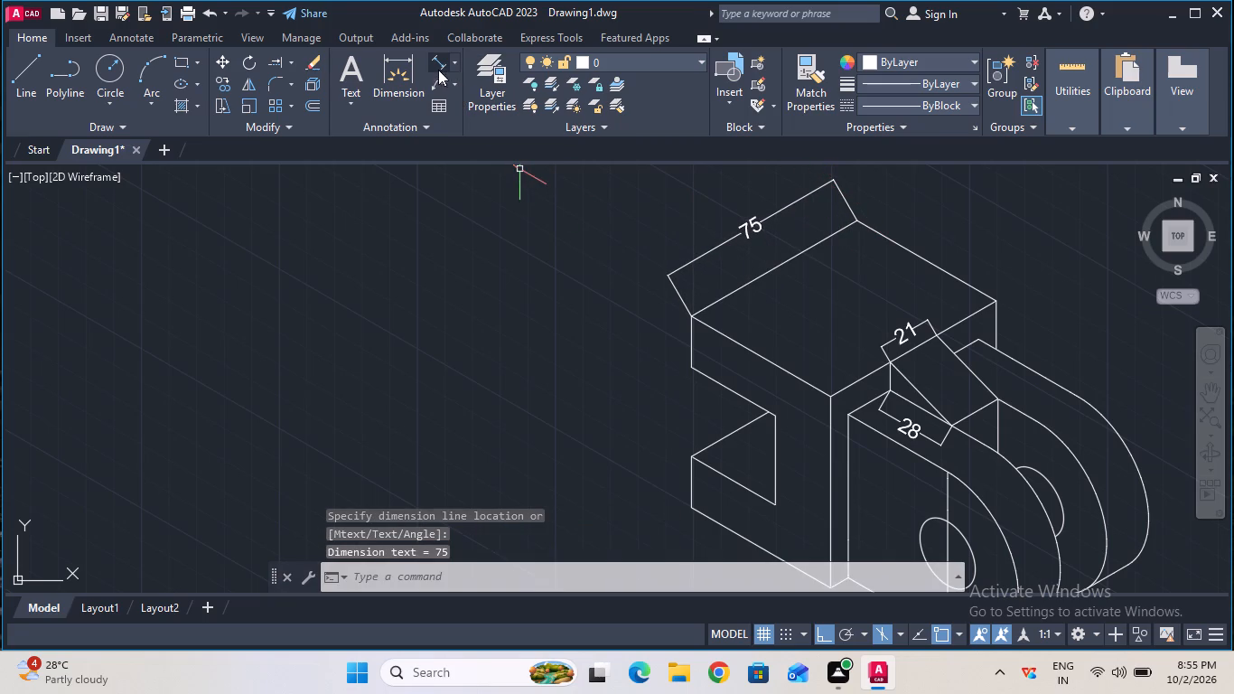
Add an aligned dimension for the vertical opening of the notch, placed outside the block's left face.
left_click(437, 70)
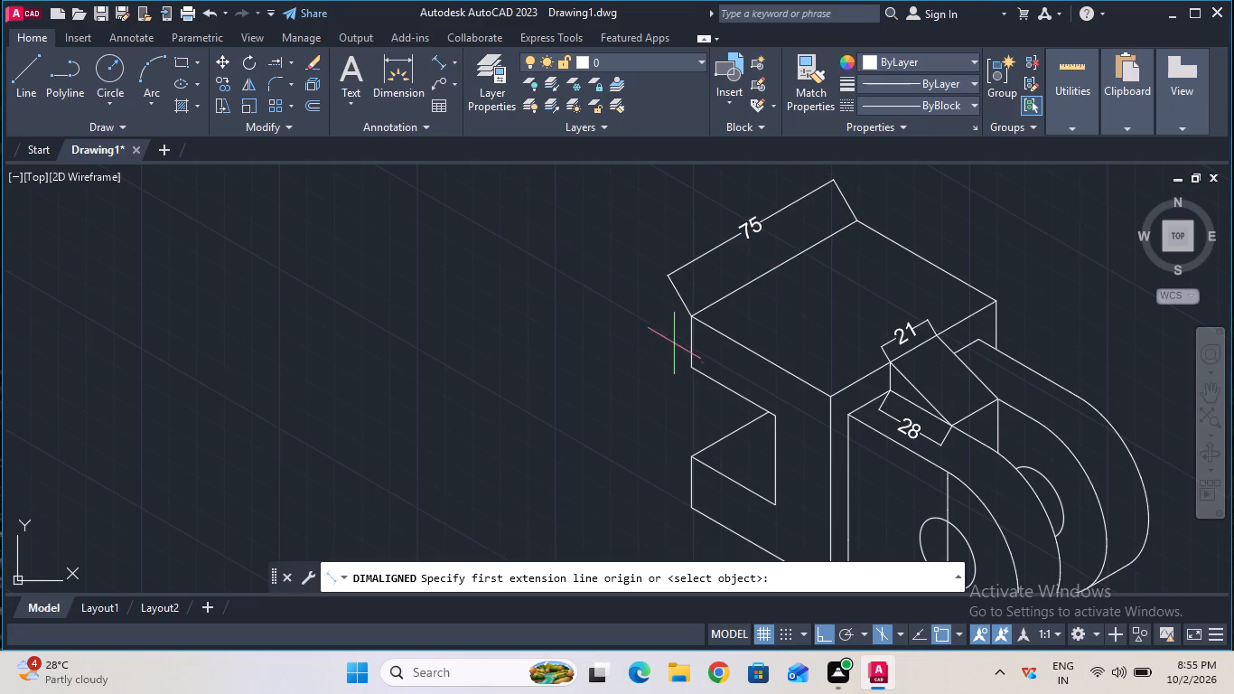
left_click(691, 364)
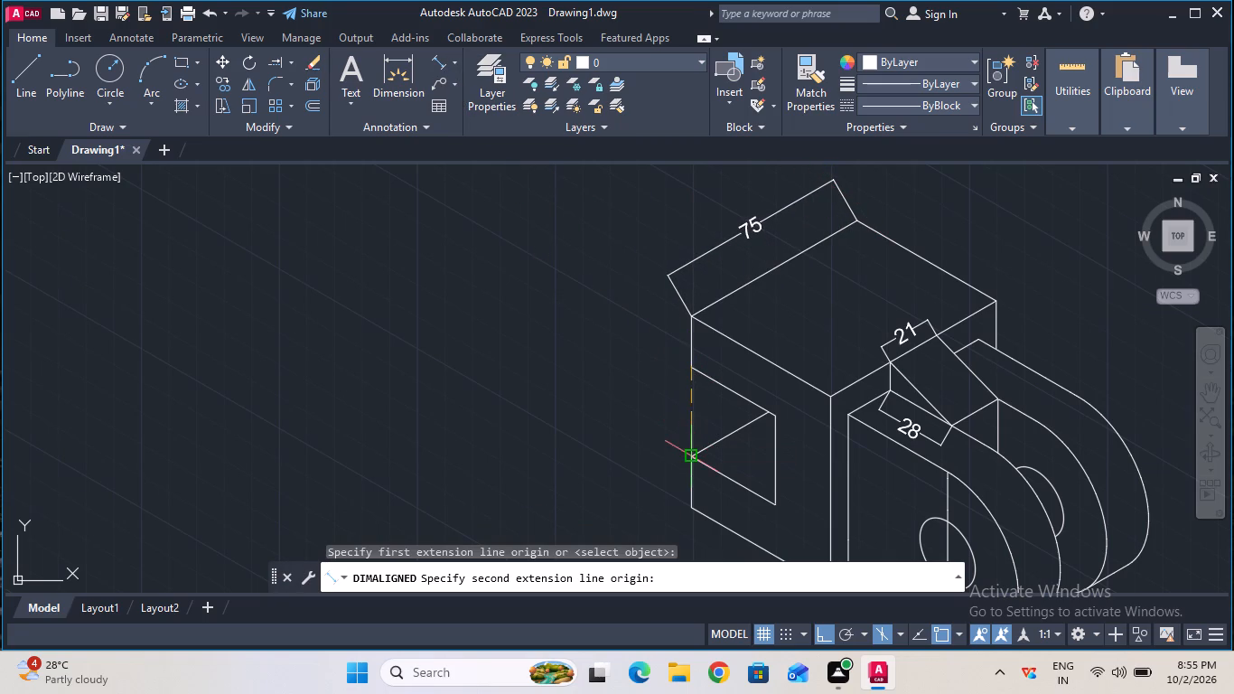
left_click(694, 459)
left_click(643, 435)
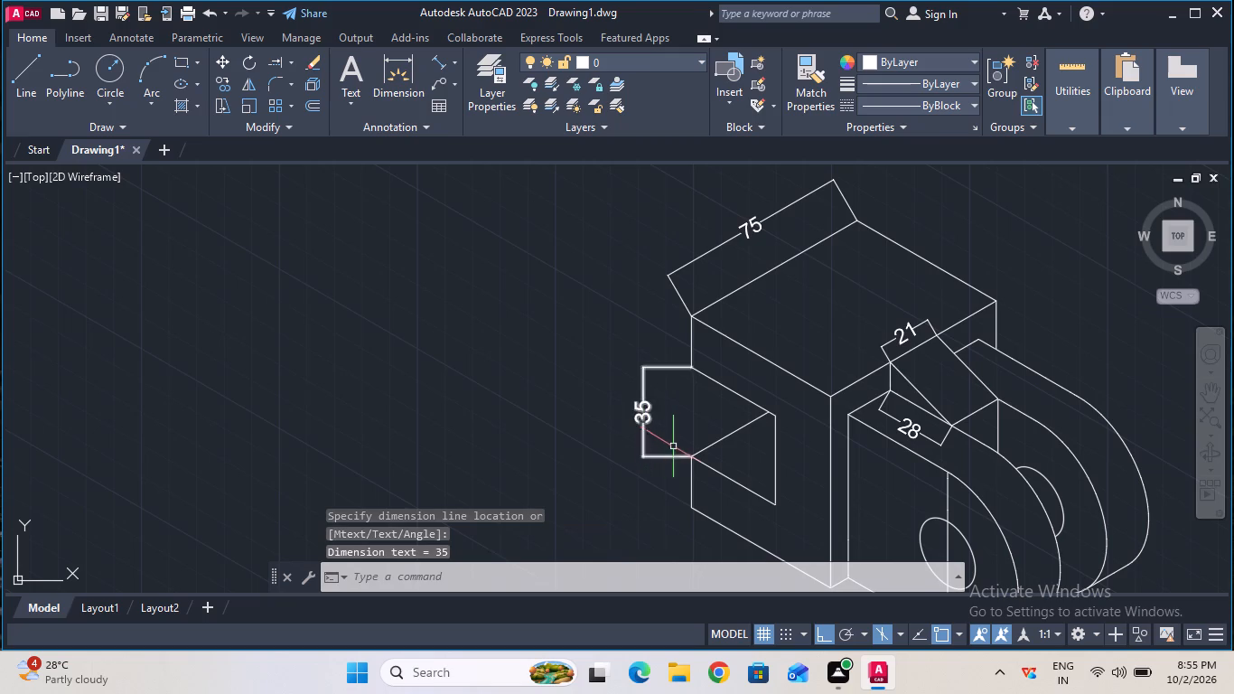
Add an aligned dimension for the notch's depth along its lower edge, placed just above that edge.
left_click(432, 59)
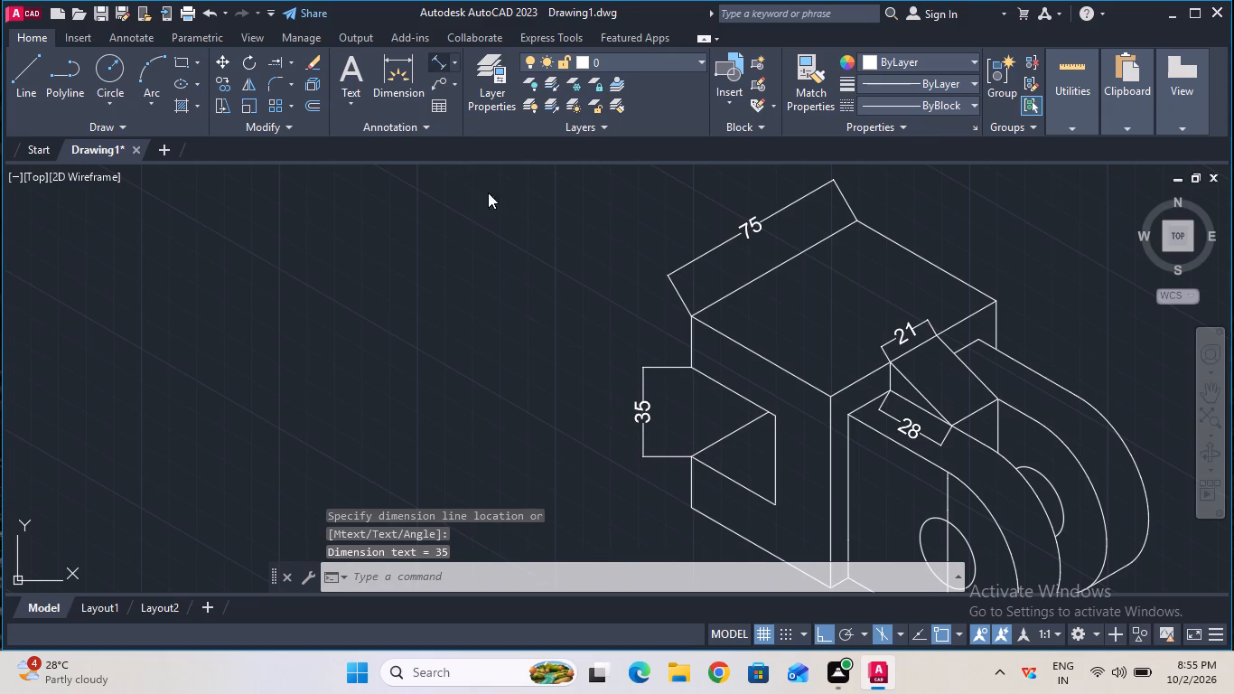
left_click(687, 459)
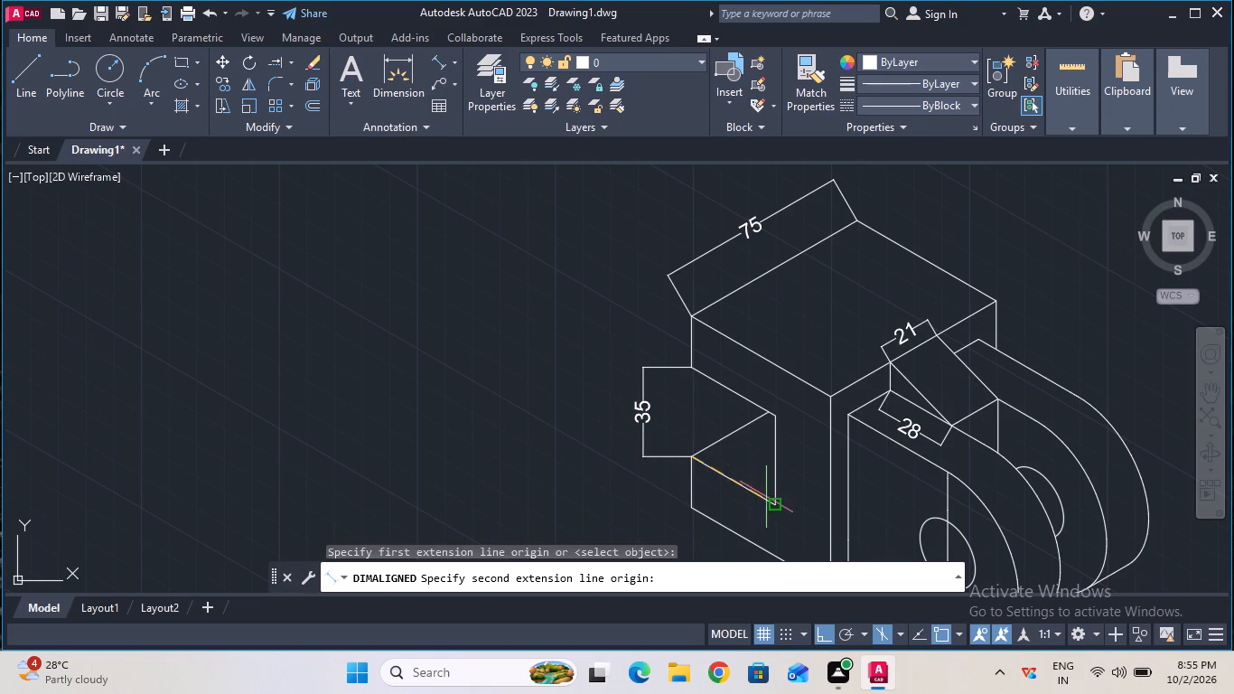
left_click(775, 500)
left_click(765, 474)
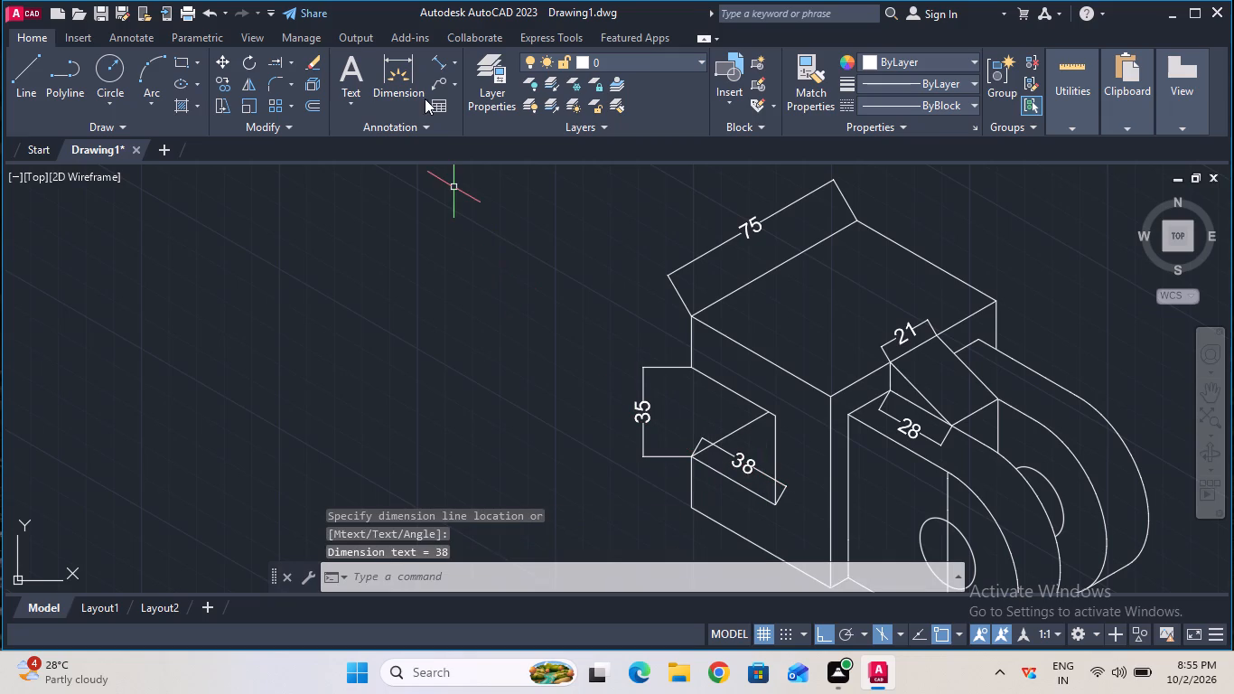
Add an aligned dimension to the block's short vertical edge above the notch, placed outside the block.
left_click(435, 68)
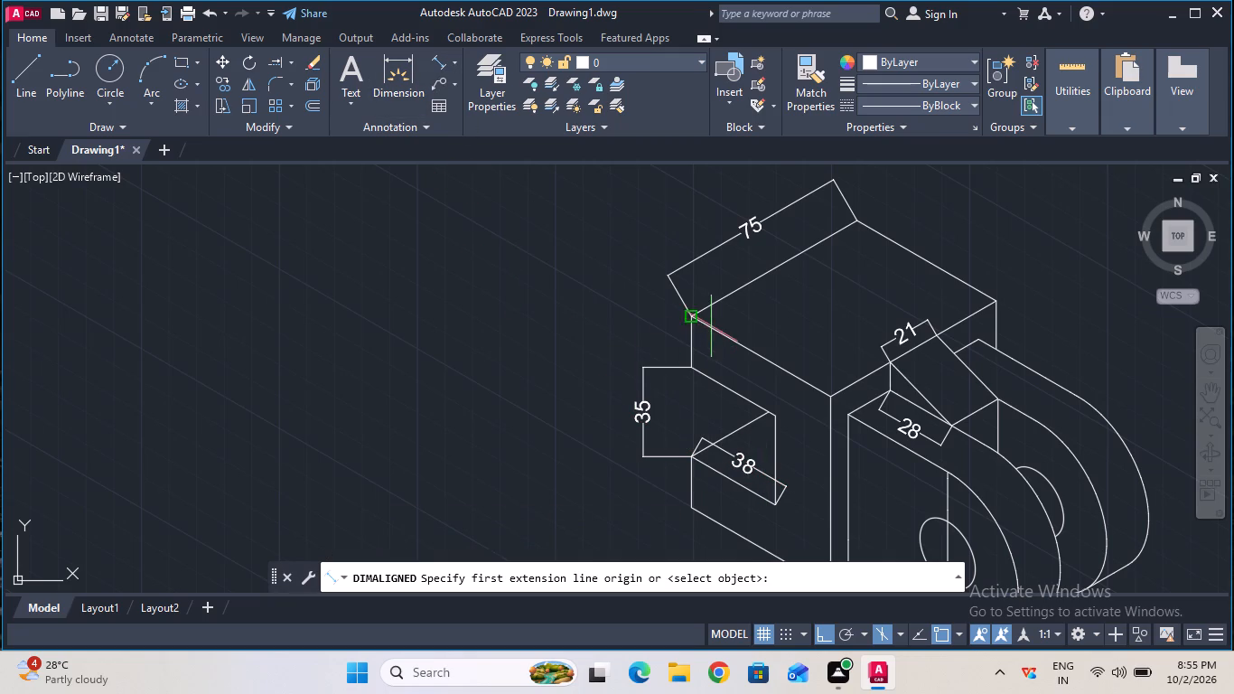
left_click(694, 321)
left_click(687, 363)
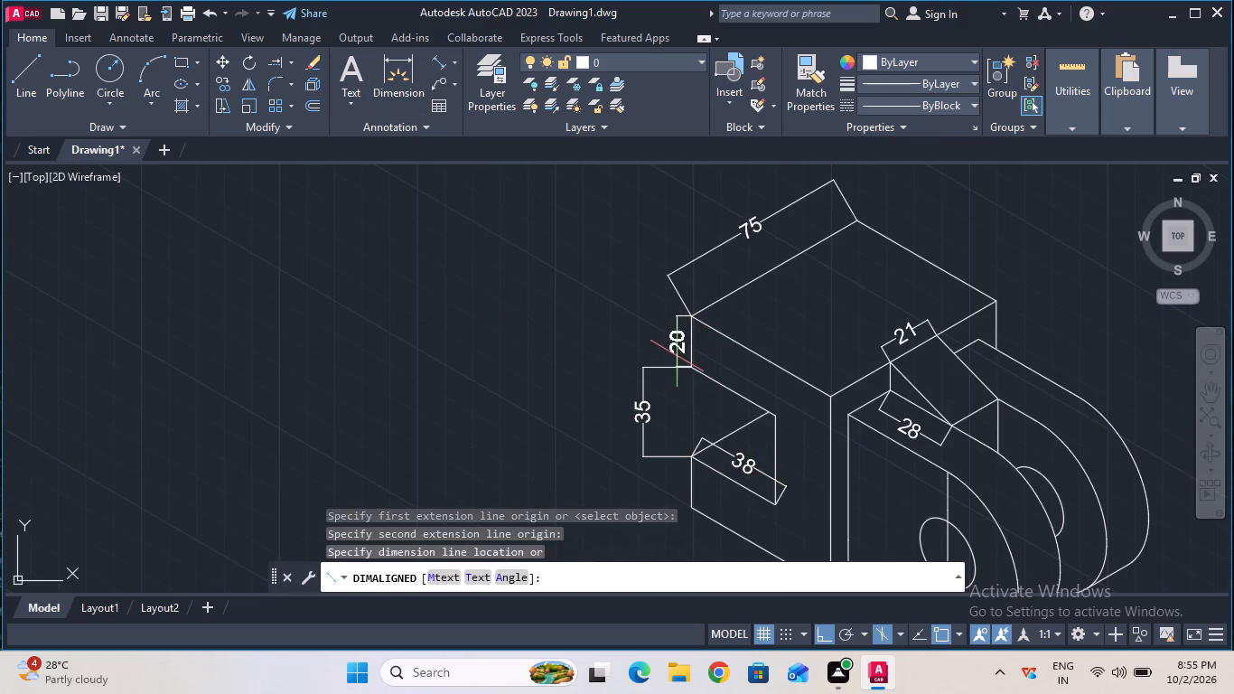
left_click(659, 349)
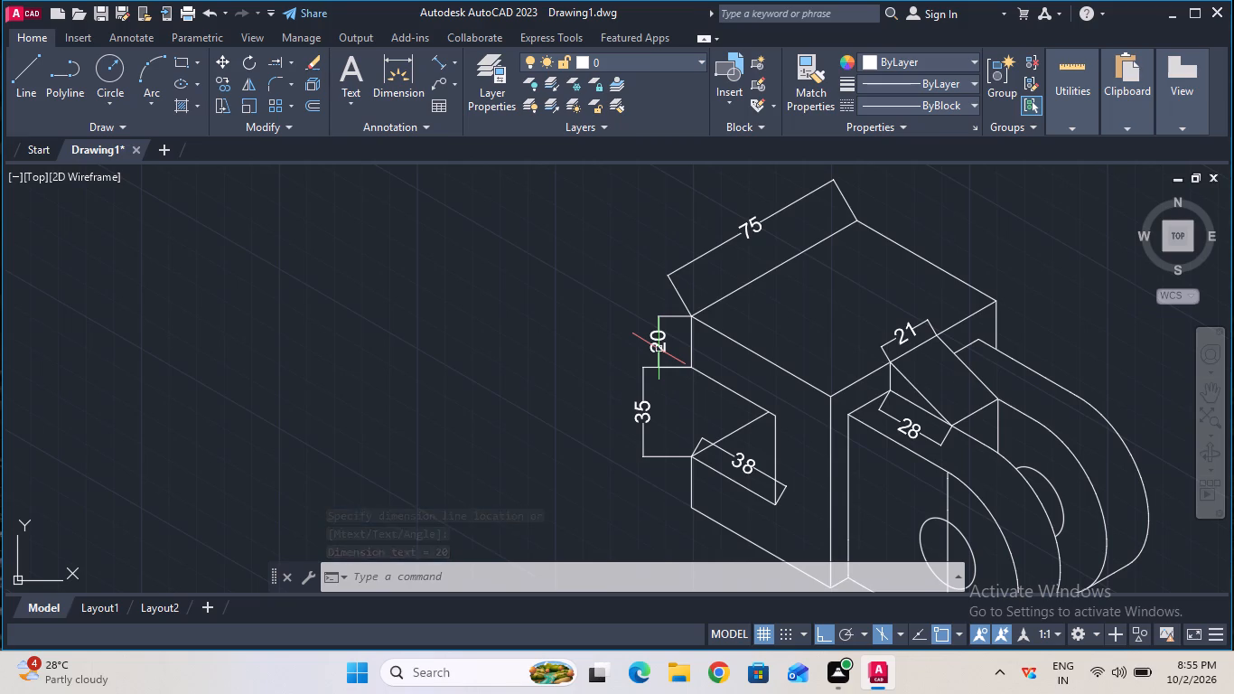
Add an aligned dimension along the bottom edge of the block's notched left face, placed just below the edge.
left_click(1213, 406)
left_click_drag(1170, 376, 1127, 281)
key("Escape")
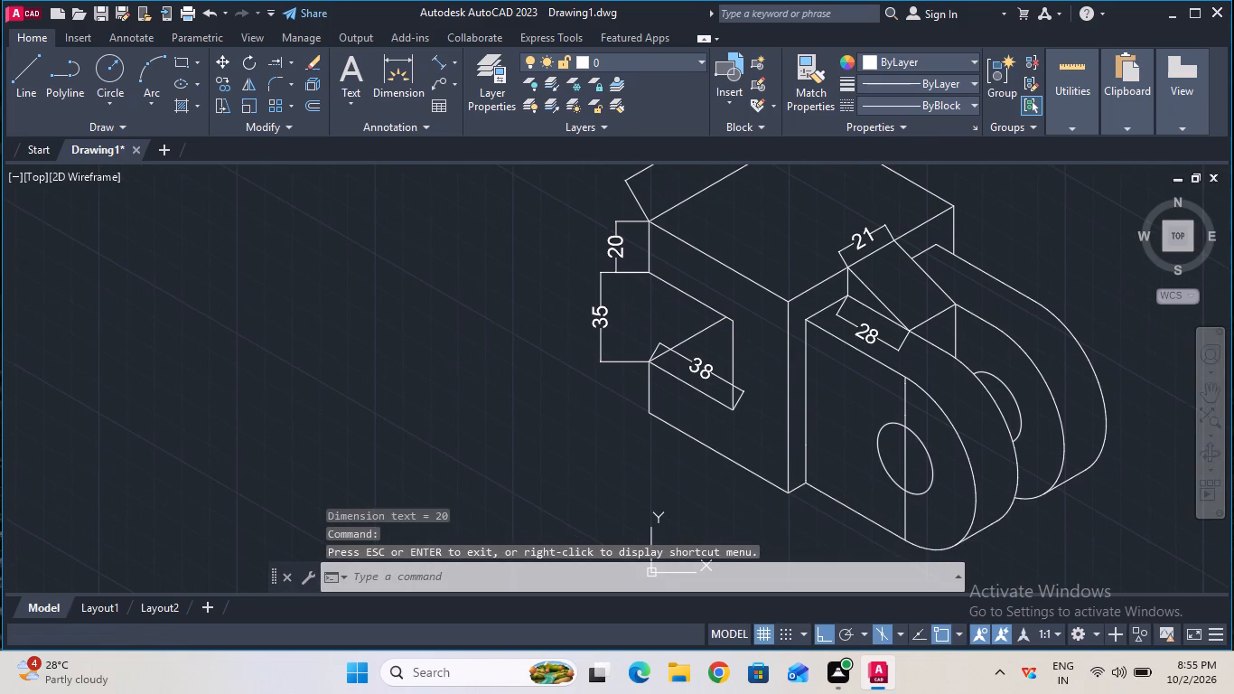
left_click(438, 67)
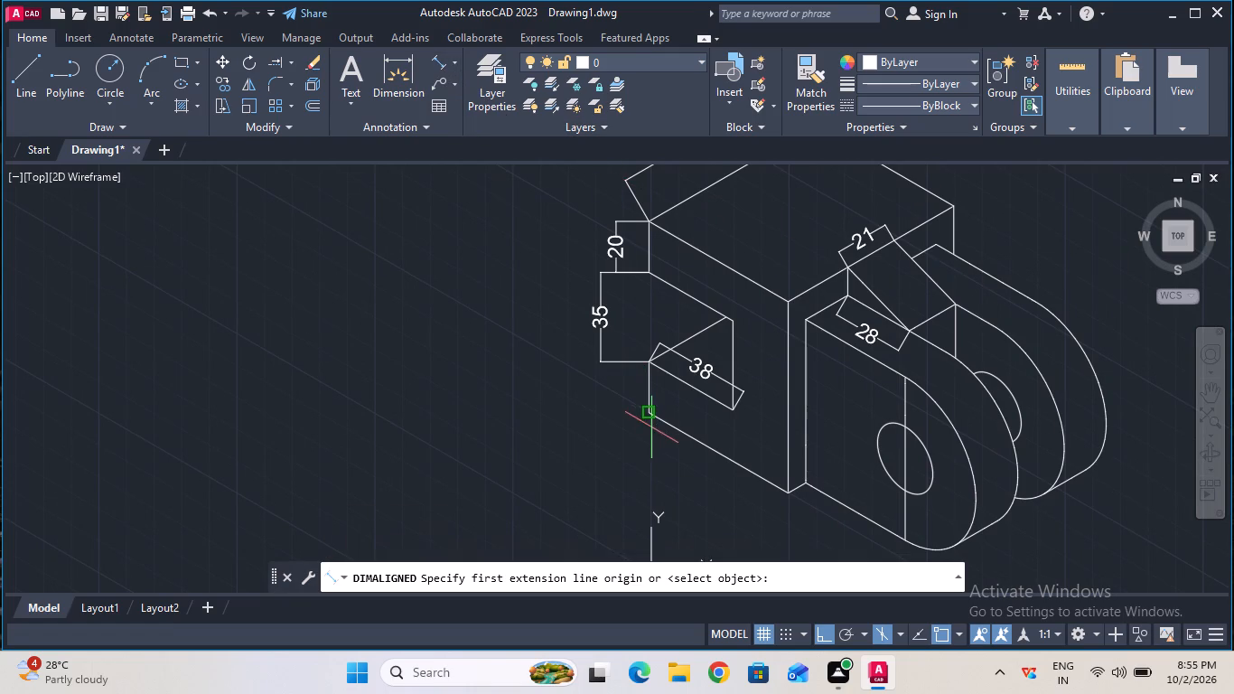
left_click(651, 414)
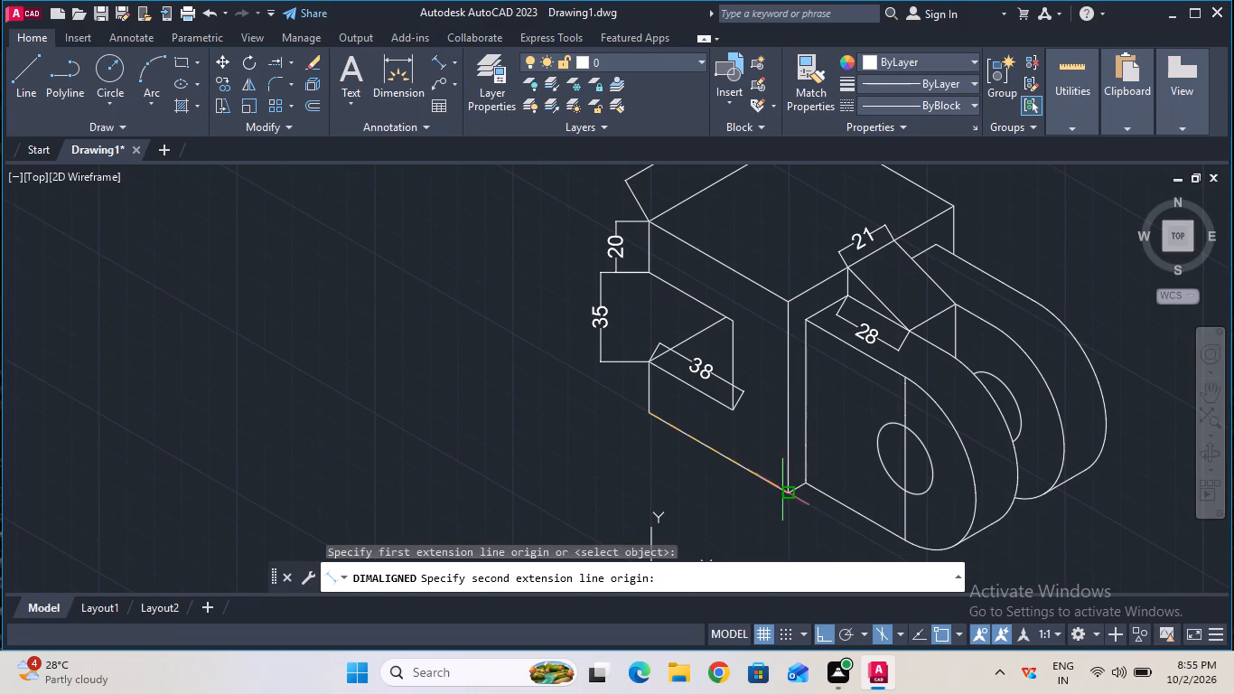
left_click(782, 491)
left_click(757, 503)
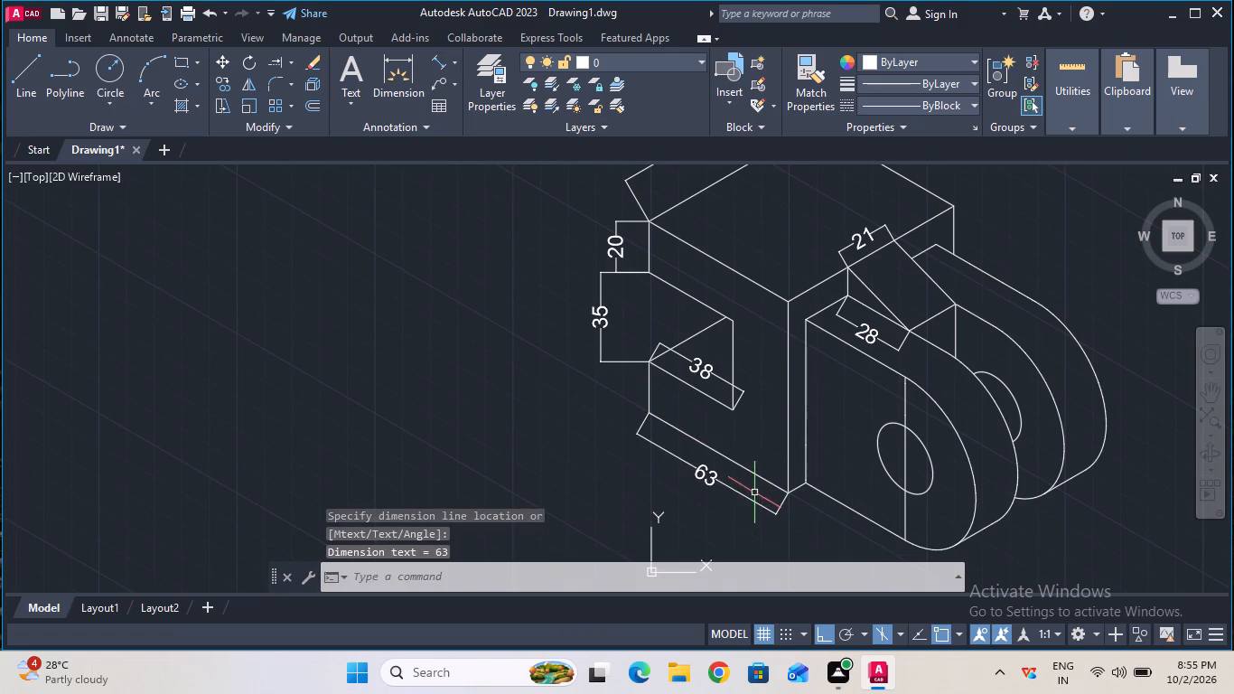
Add an aligned dimension to the short bottom edge between the block's front corner and the front plate, placed below it.
left_click(444, 58)
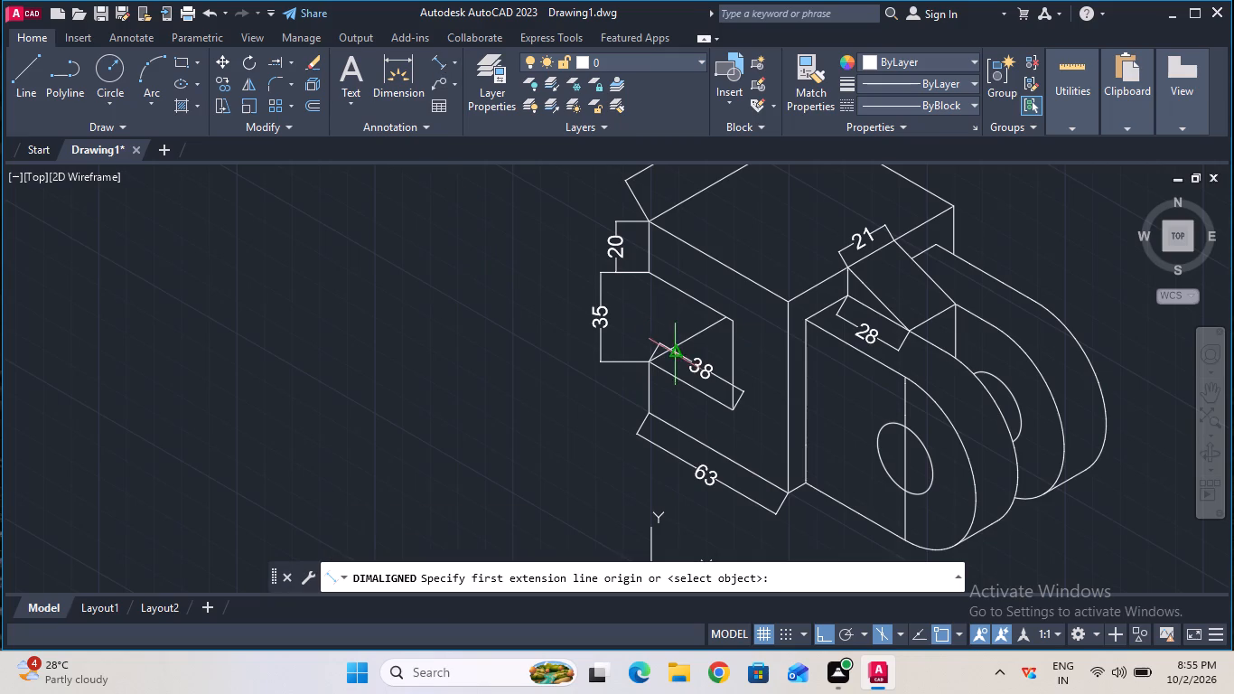
left_click(789, 493)
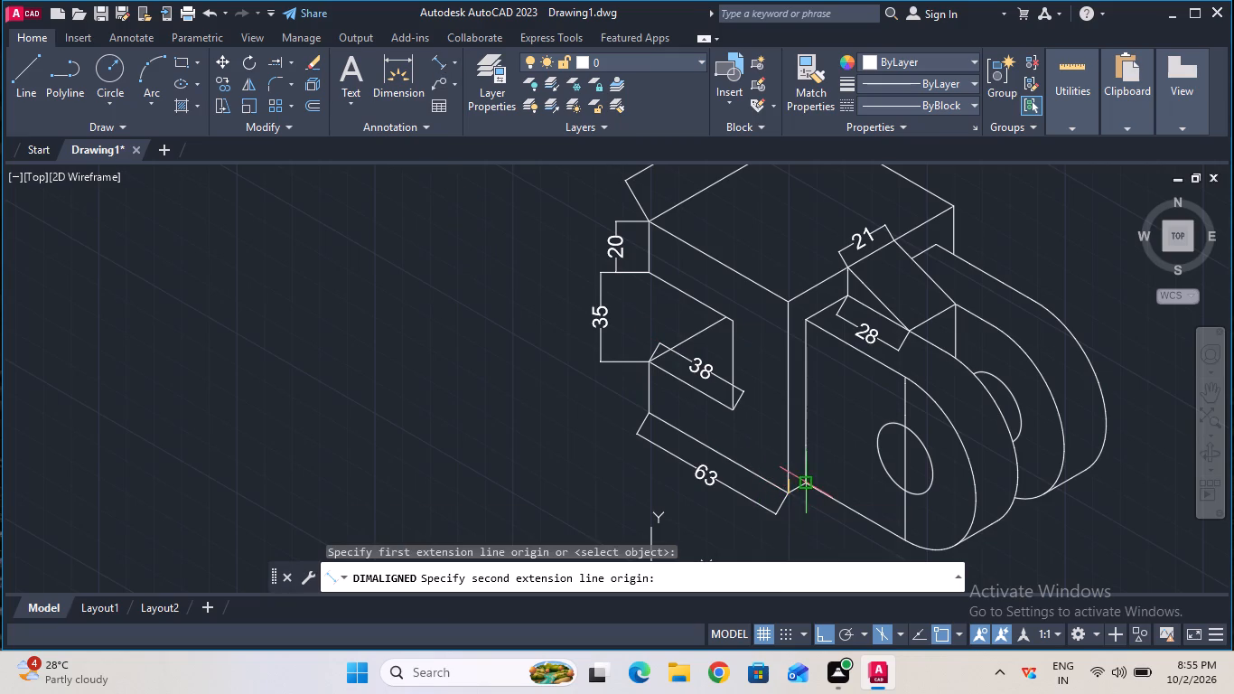
left_click(809, 486)
left_click(809, 506)
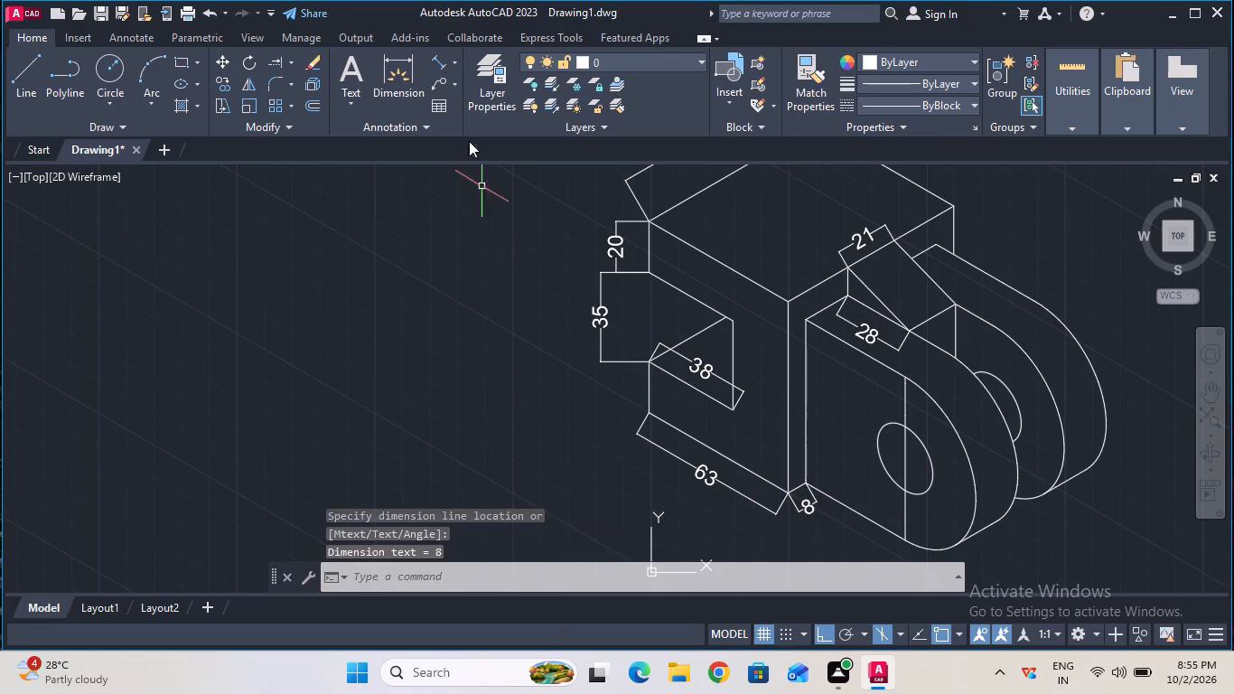
Add an aligned dimension along the straight bottom edge of the front plate, up to where its rounding starts, placed below it.
left_click(441, 64)
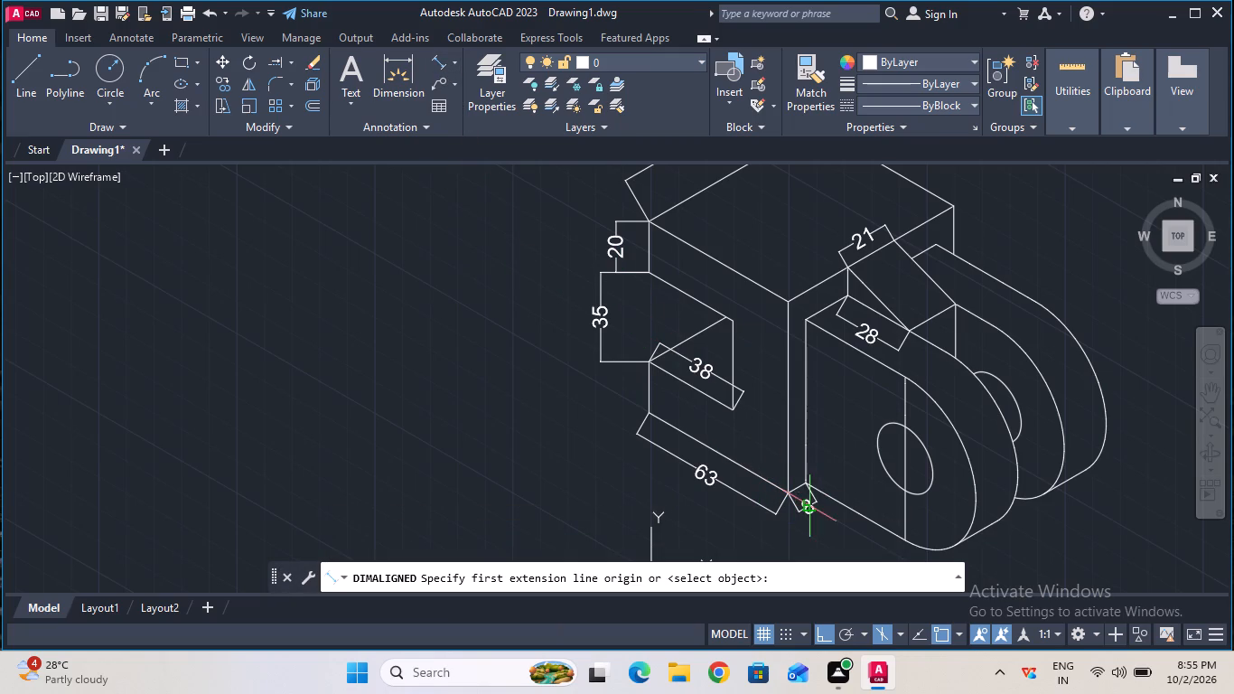
left_click(802, 485)
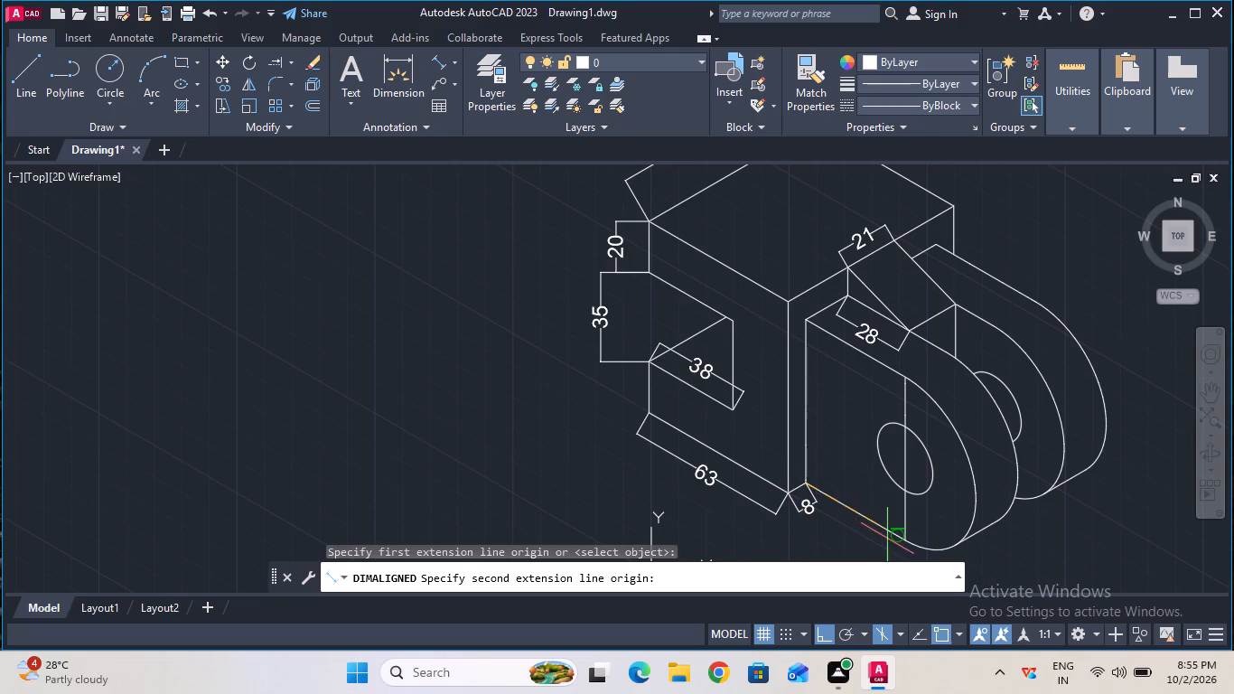
left_click(911, 540)
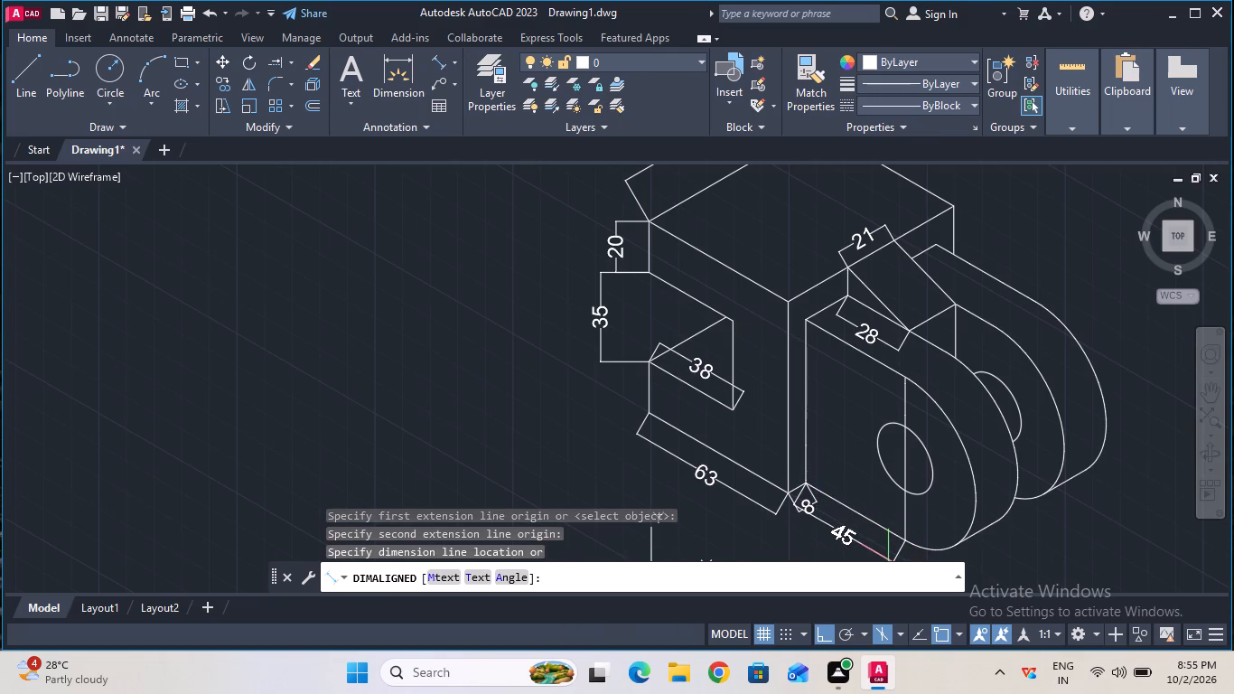
left_click(855, 556)
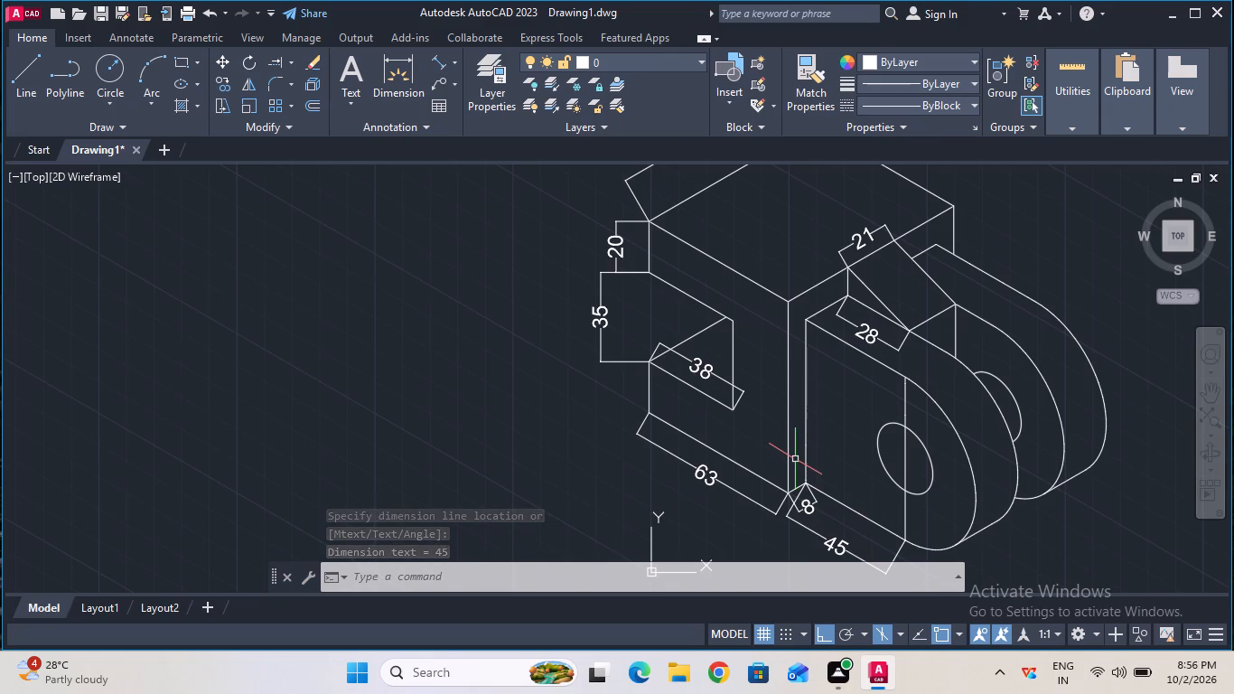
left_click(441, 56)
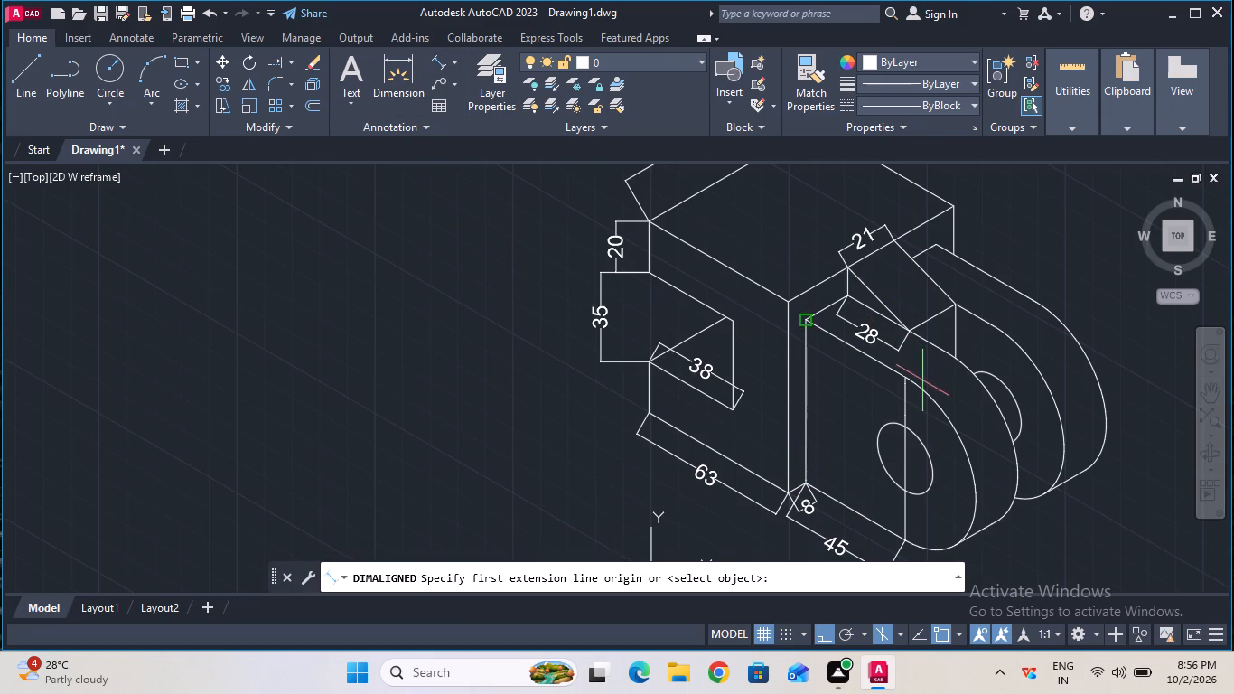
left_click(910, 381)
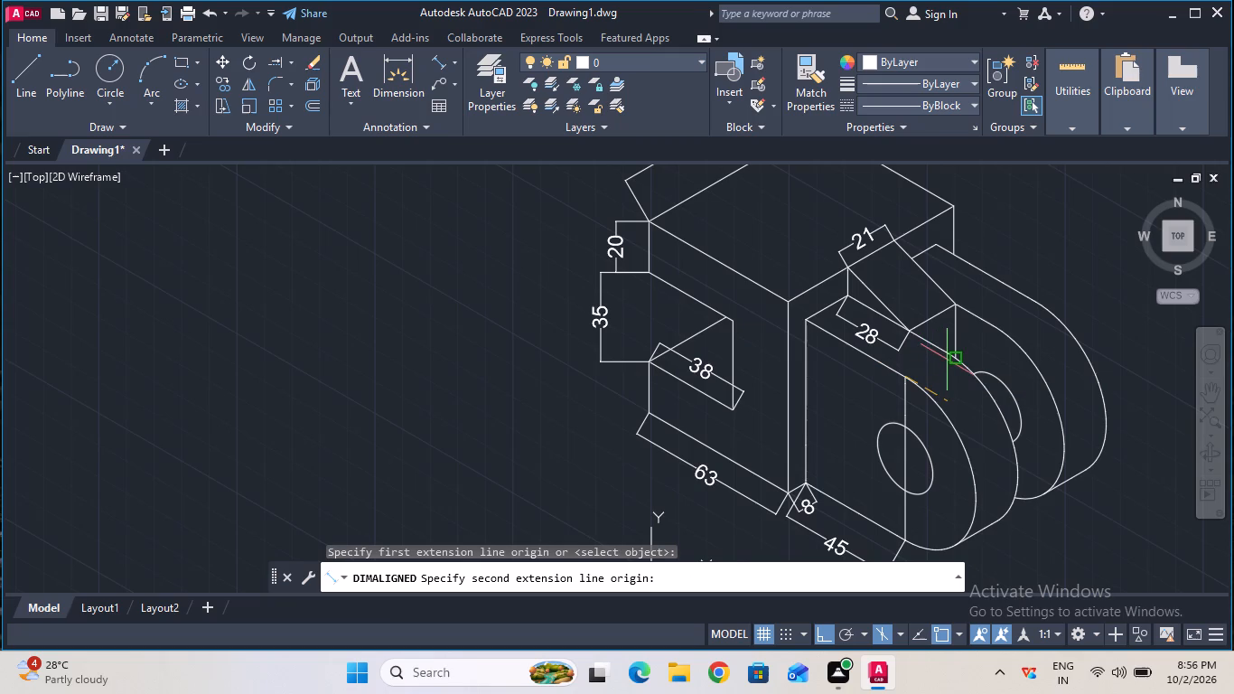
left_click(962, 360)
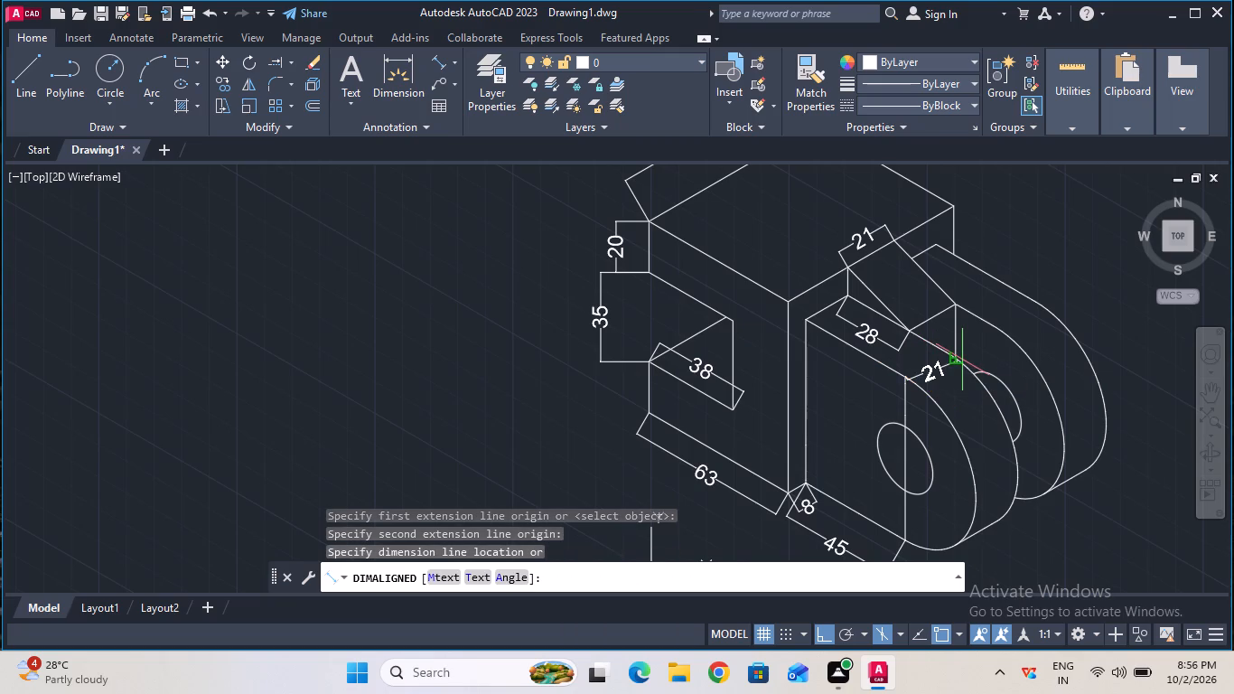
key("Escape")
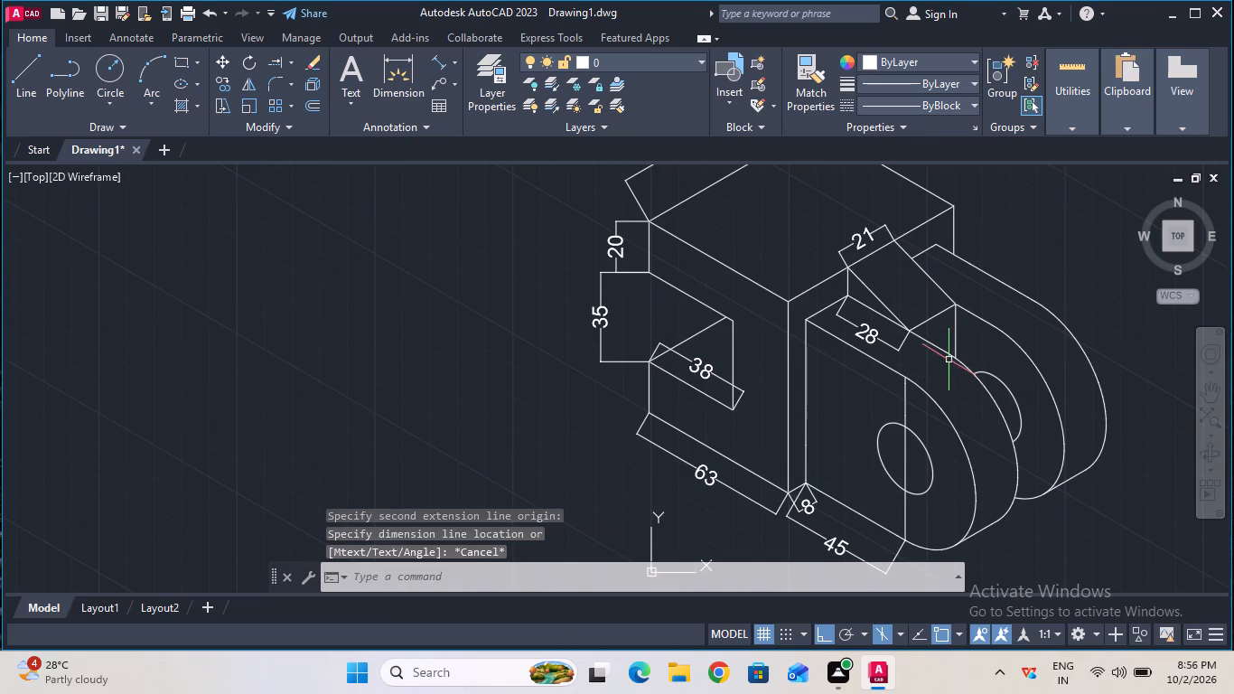
Add a 19 mm aligned dimension across the rear plate's thickness at its lower rounded end, using the top isoplane and placed outside the plate.
left_click(436, 55)
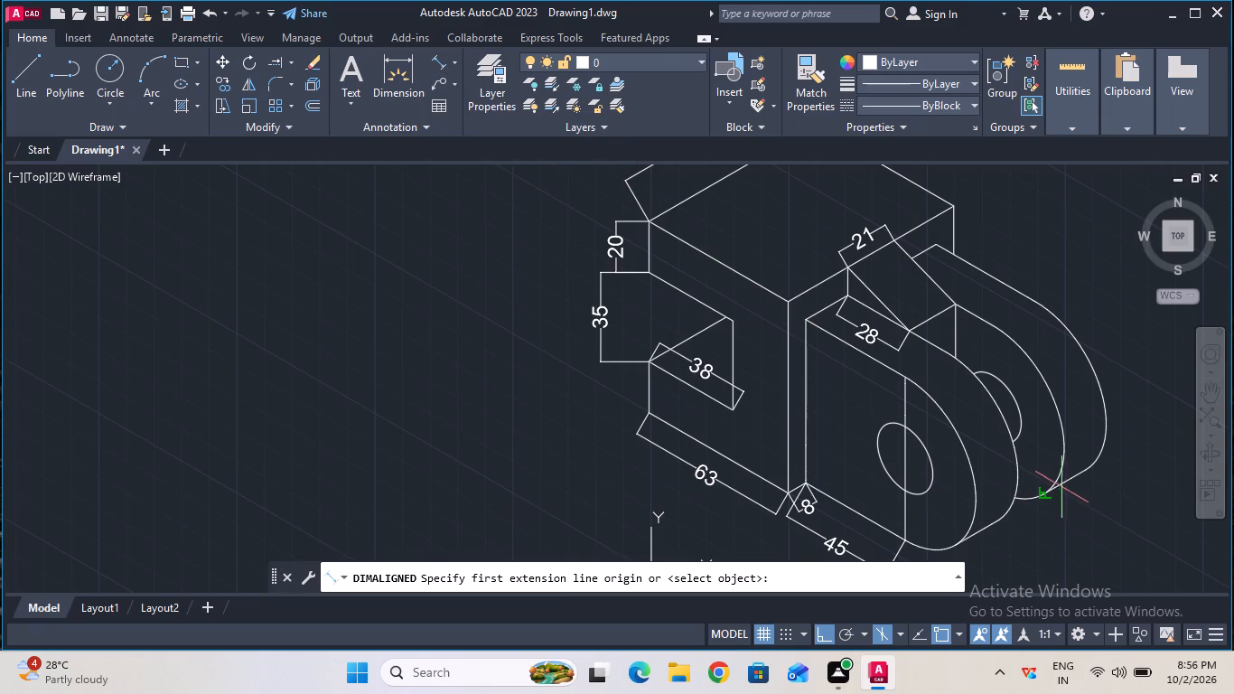
left_click(1050, 492)
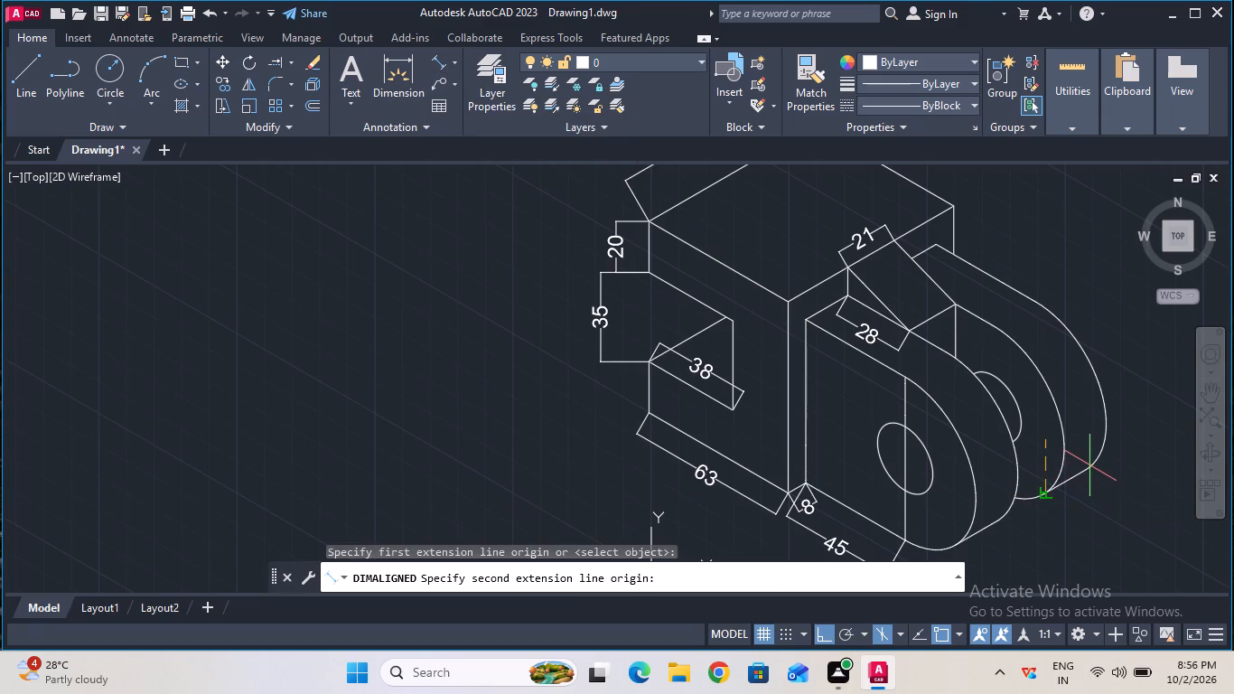
key("F5")
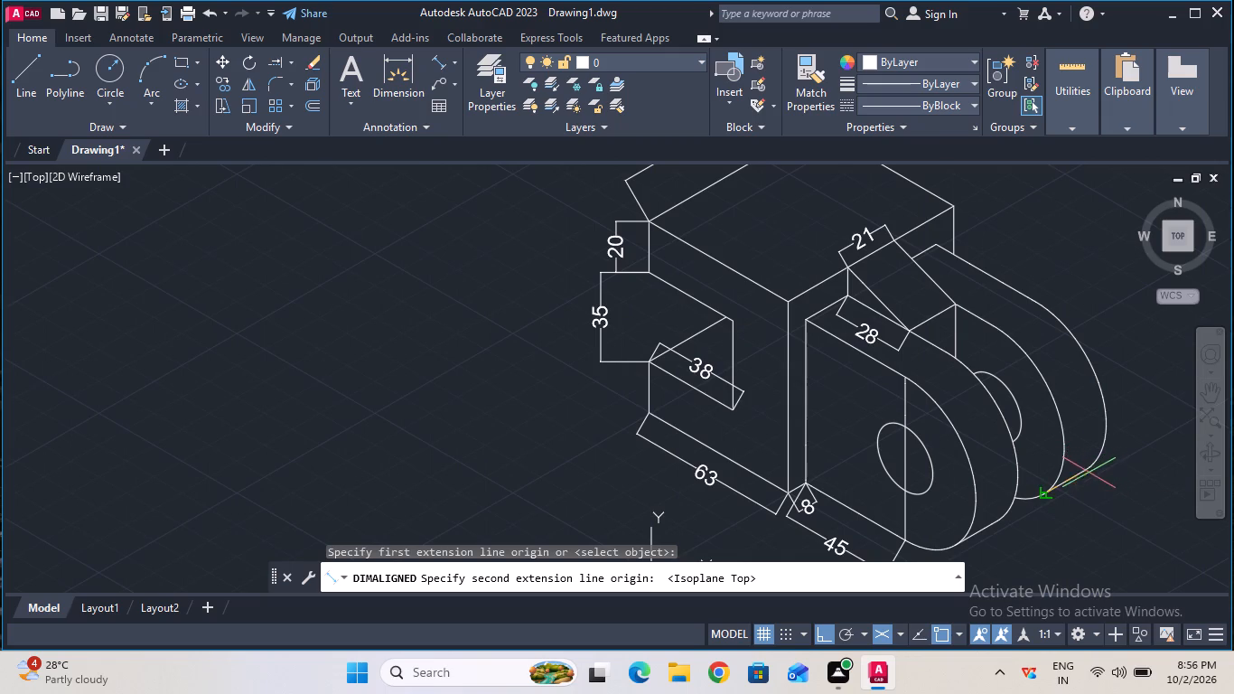
type("19")
key("Return")
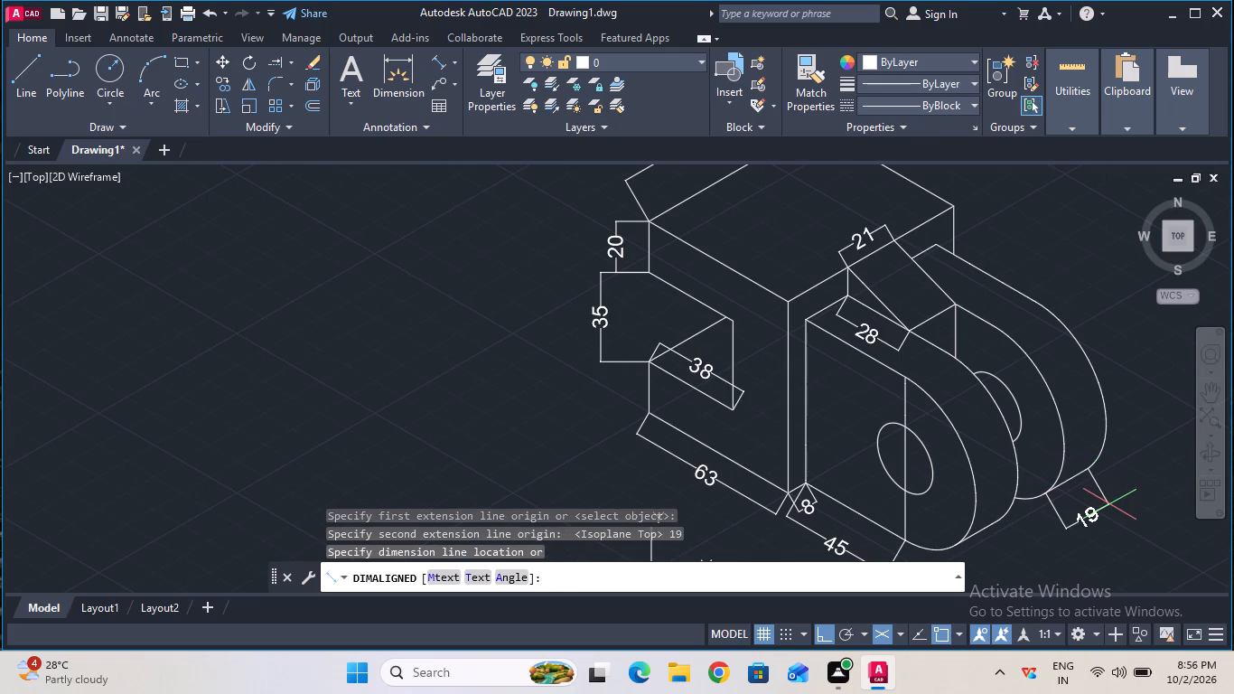
left_click(1109, 504)
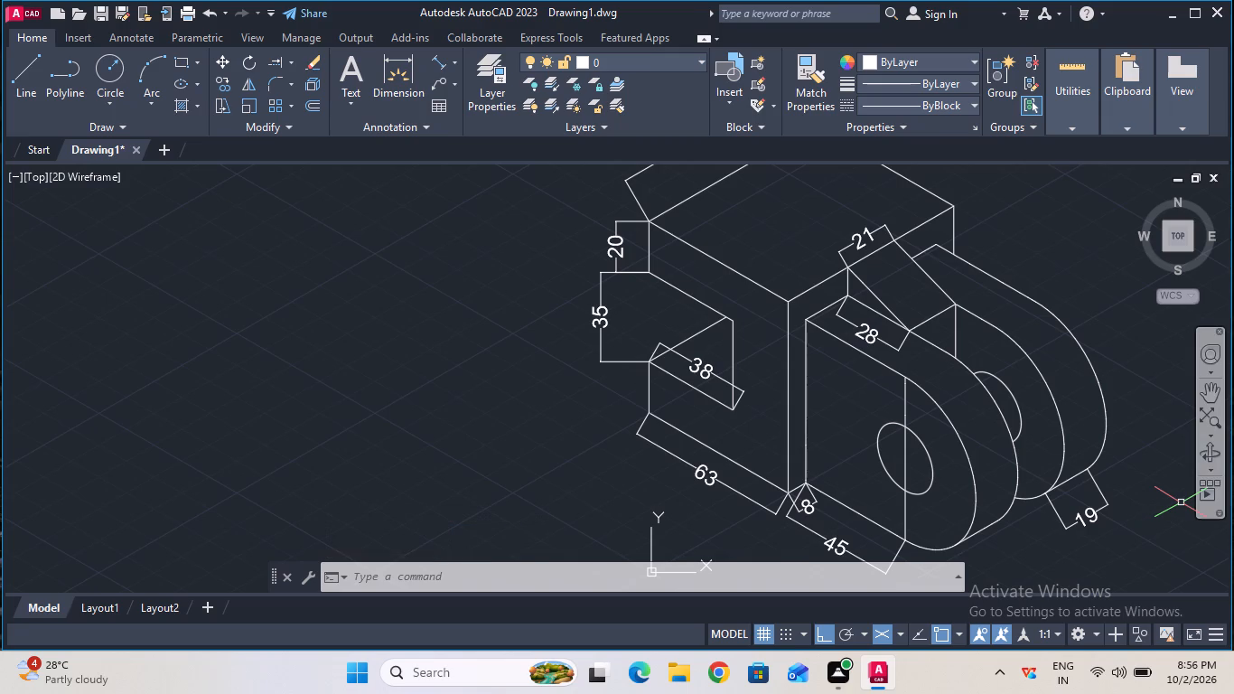
Gradient-fill the block's top, the rib's sloping and end faces, and the rear plate's edge and front faces with both colours 244,238,81.
scroll(1181, 502, "down", 1, "ctrl")
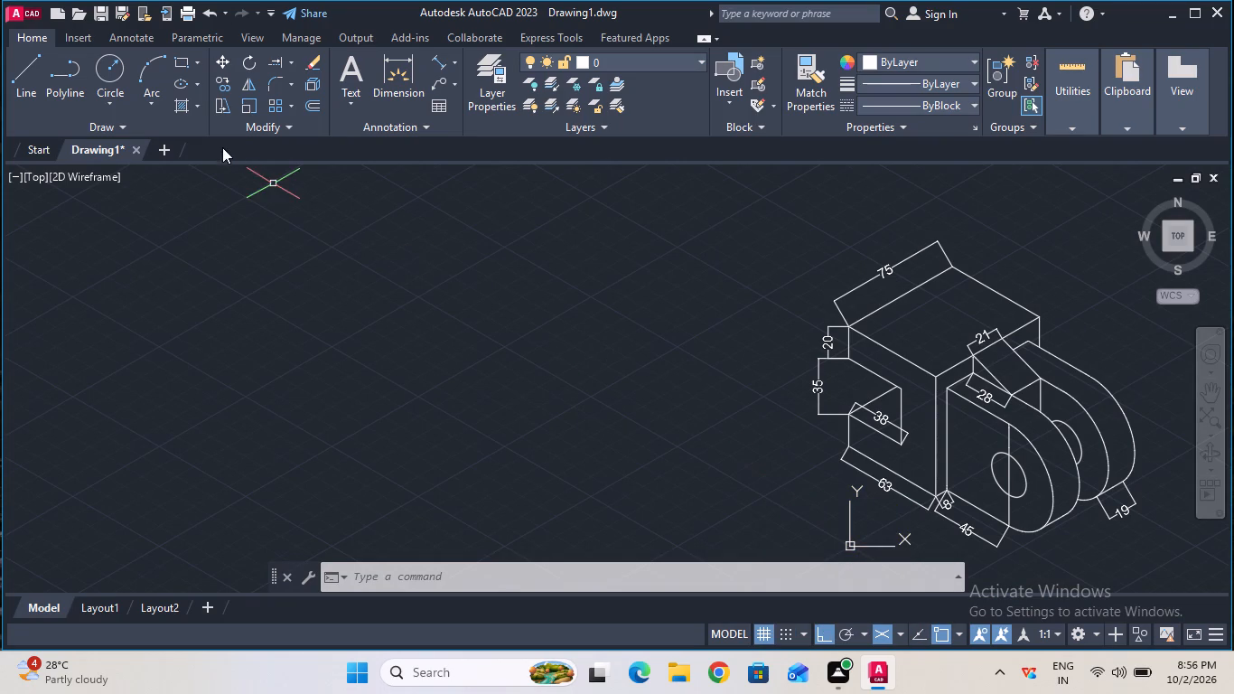
left_click(195, 109)
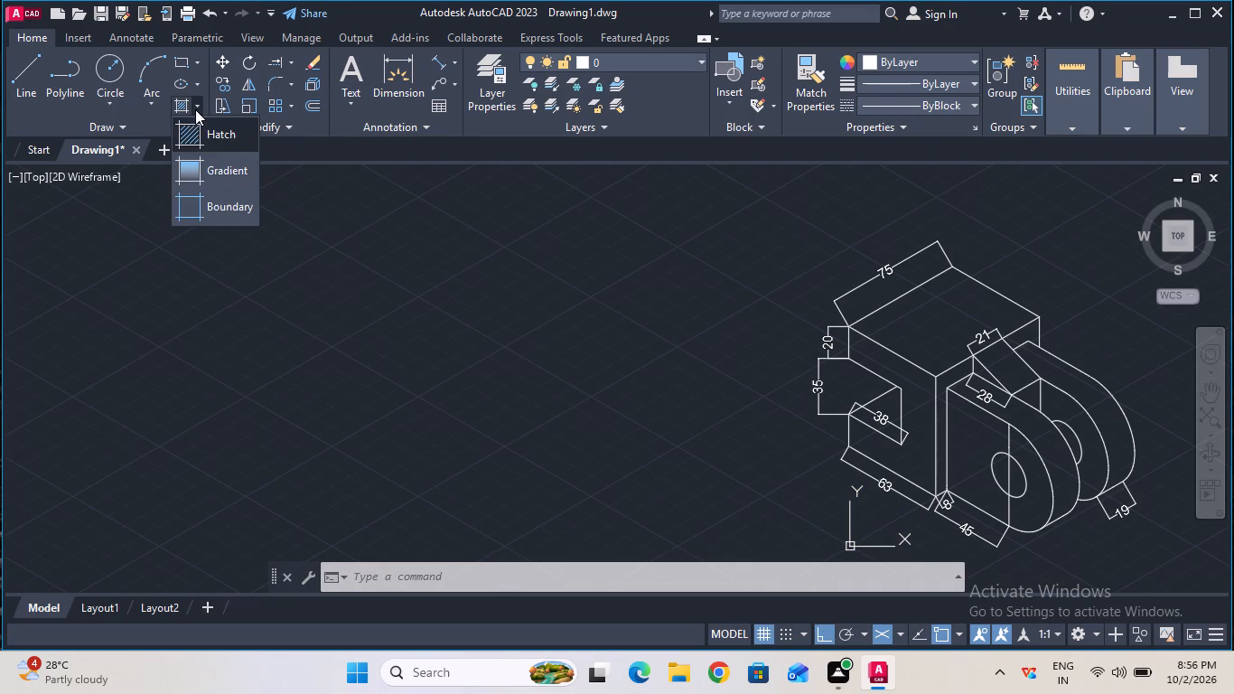
left_click(225, 174)
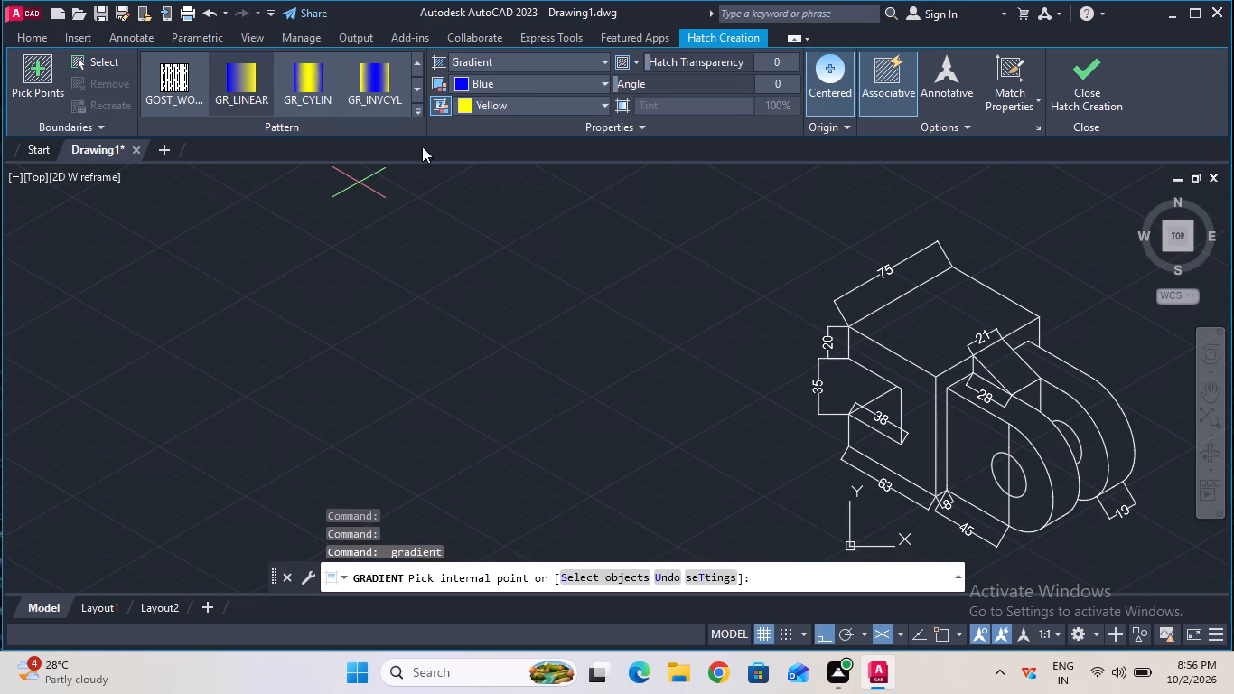
left_click(546, 75)
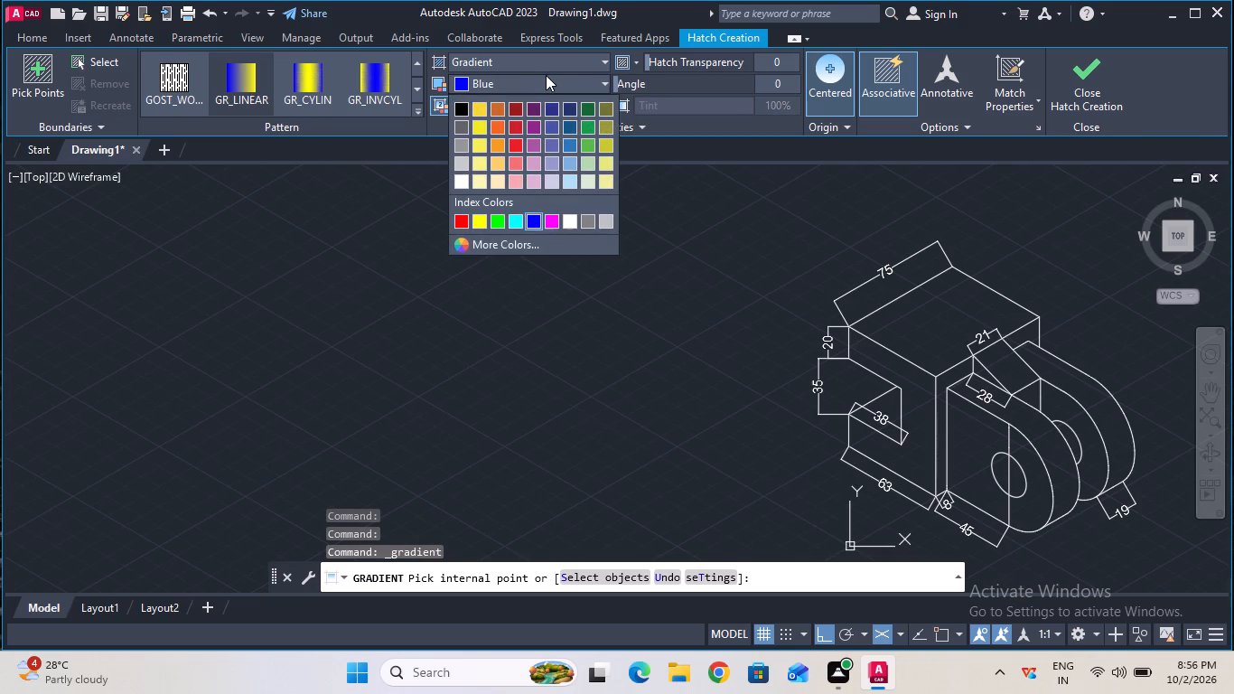
left_click(480, 144)
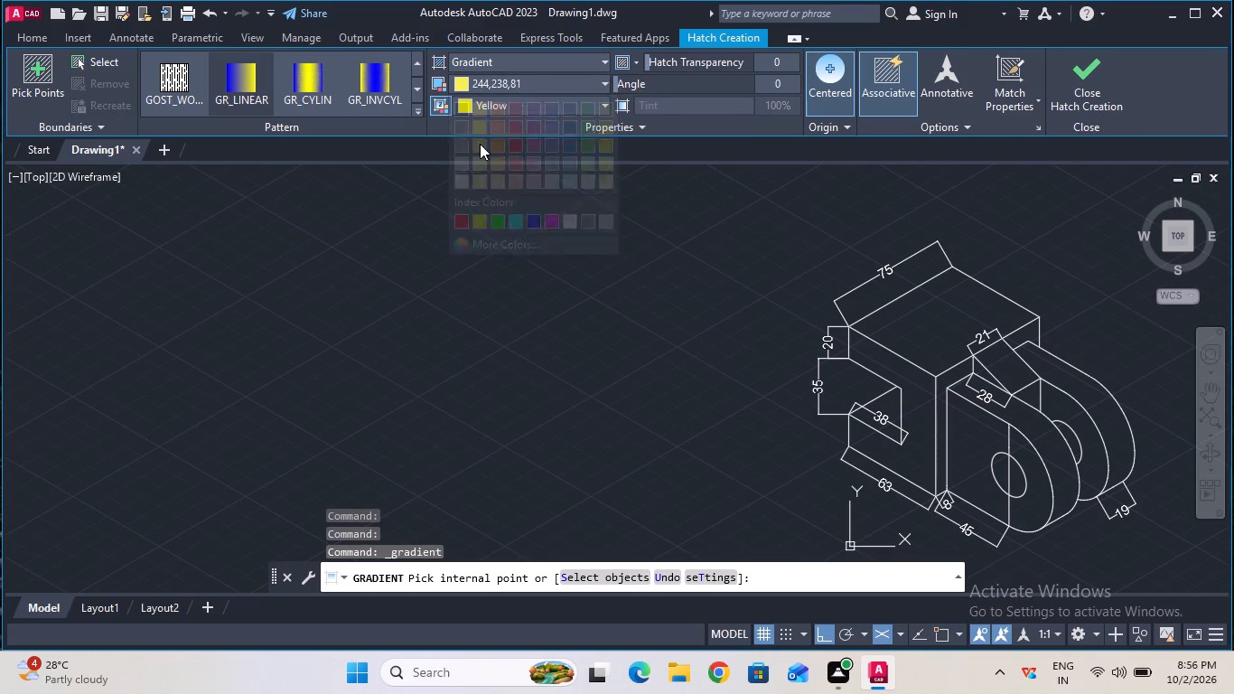
left_click(511, 104)
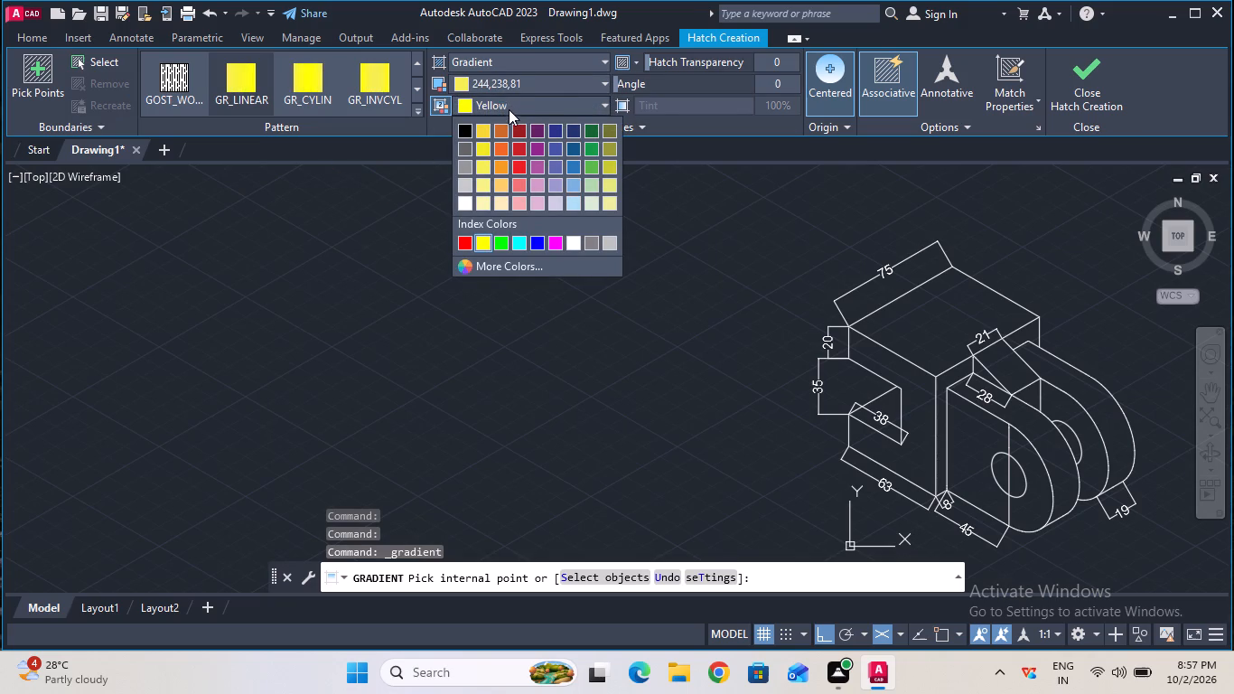
left_click(477, 163)
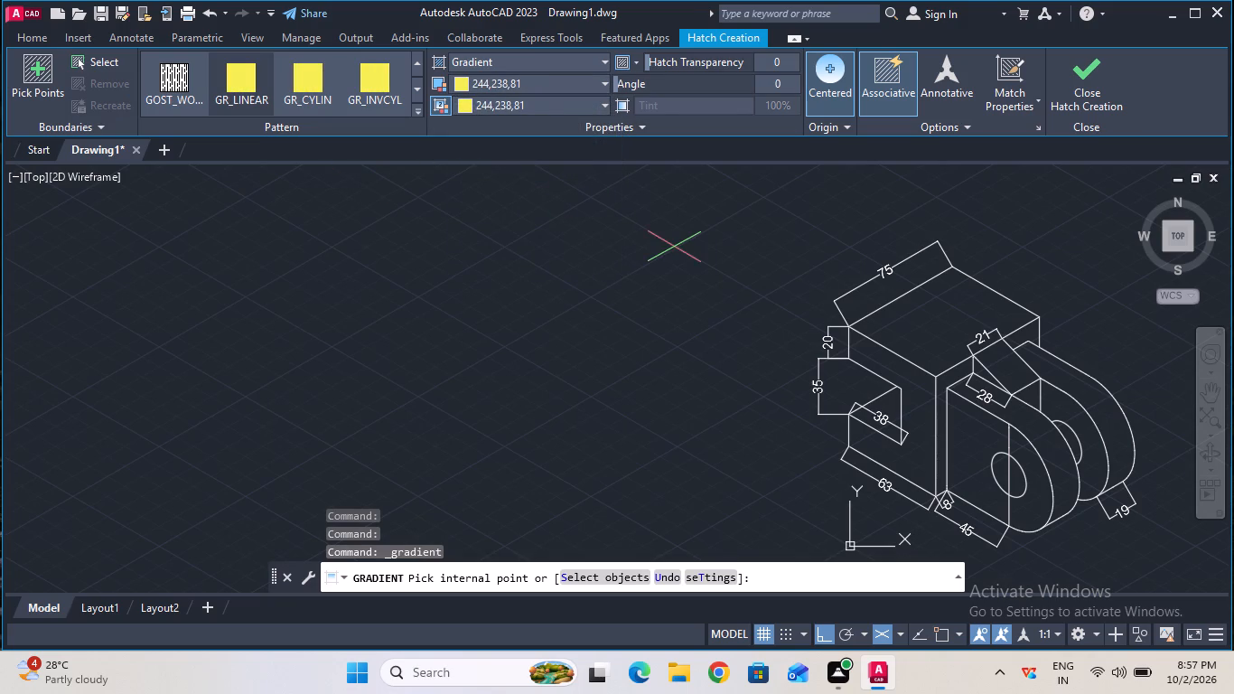
left_click(918, 315)
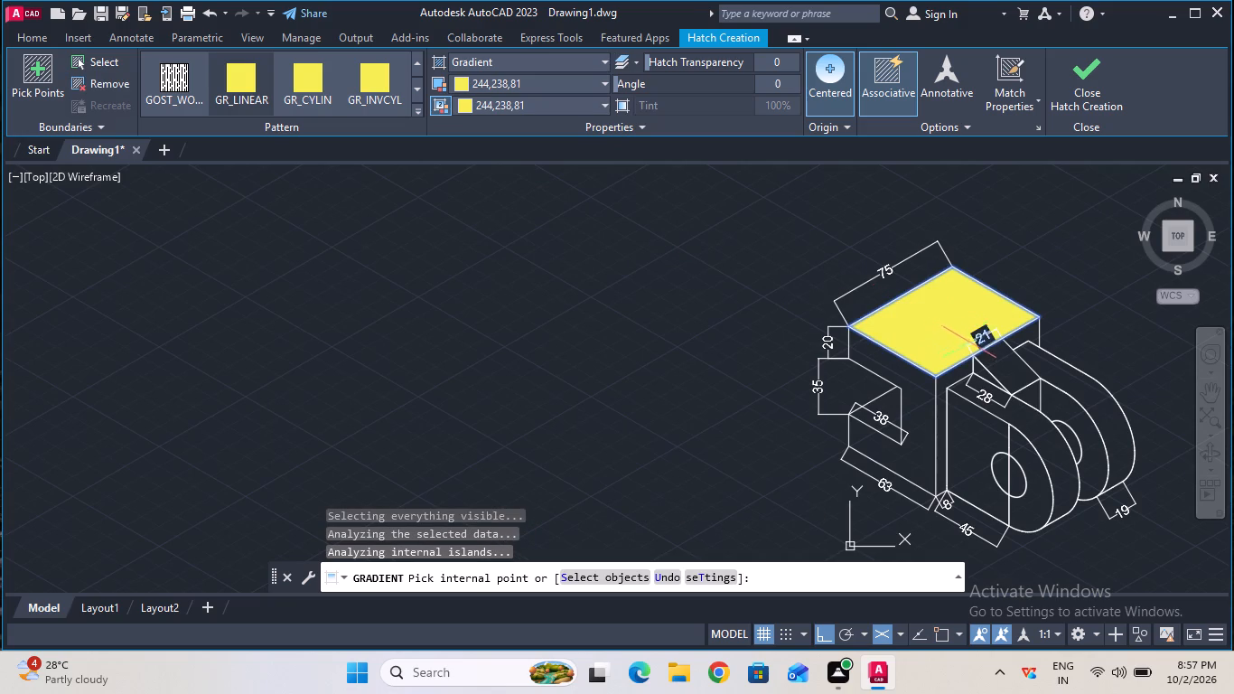
left_click(996, 360)
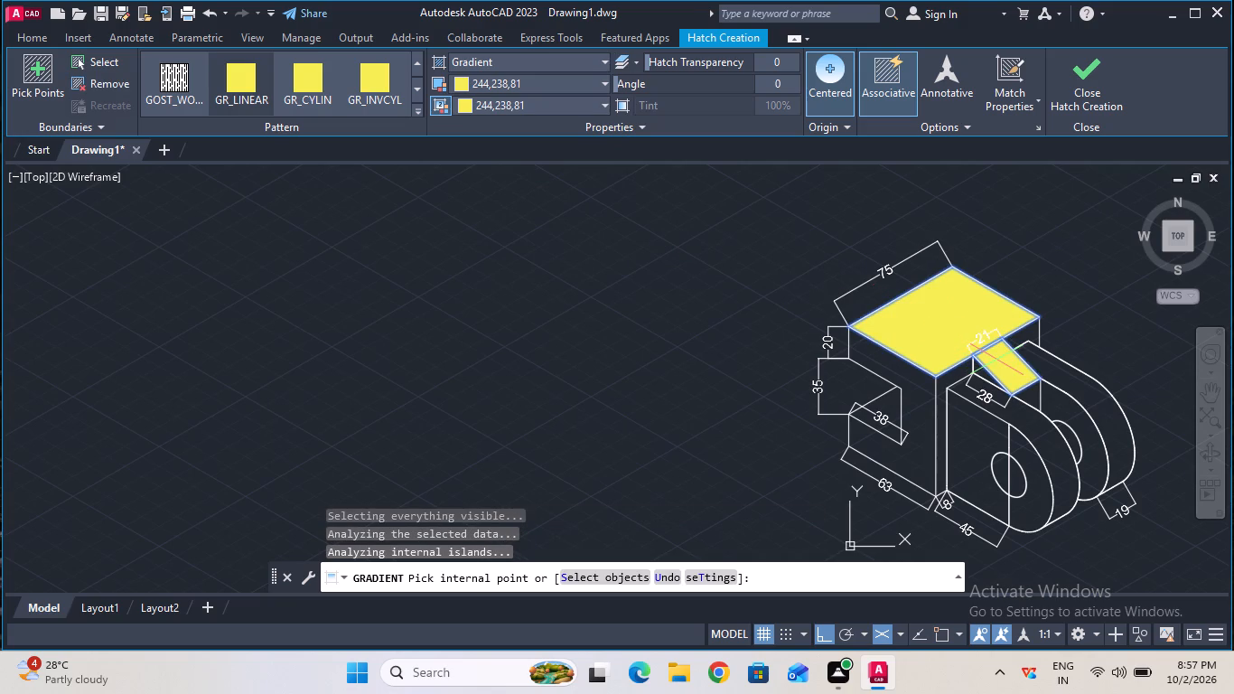
left_click(1052, 378)
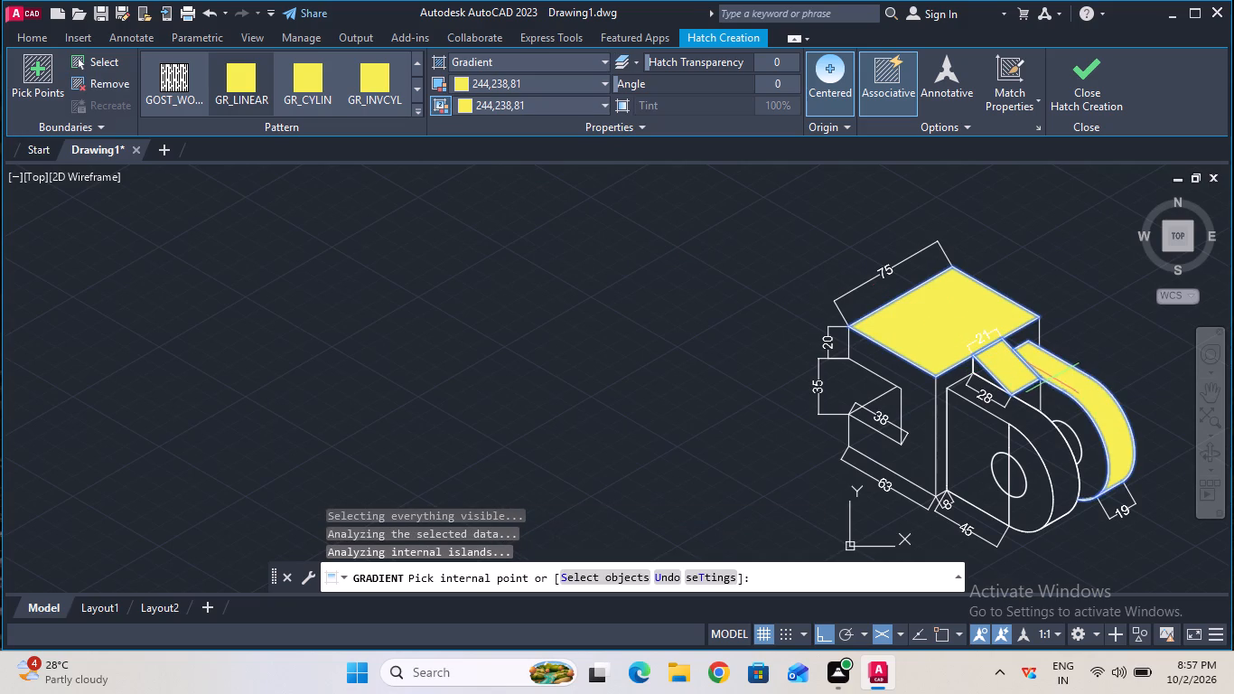
left_click(1055, 390)
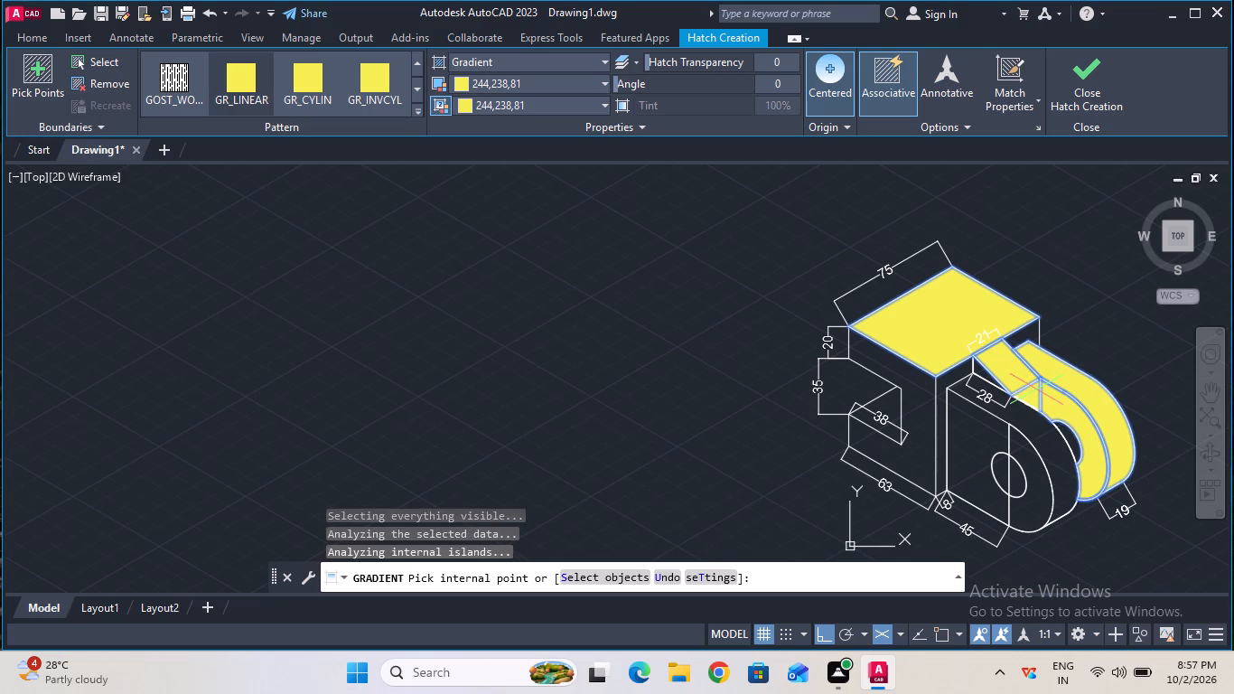
left_click(1036, 389)
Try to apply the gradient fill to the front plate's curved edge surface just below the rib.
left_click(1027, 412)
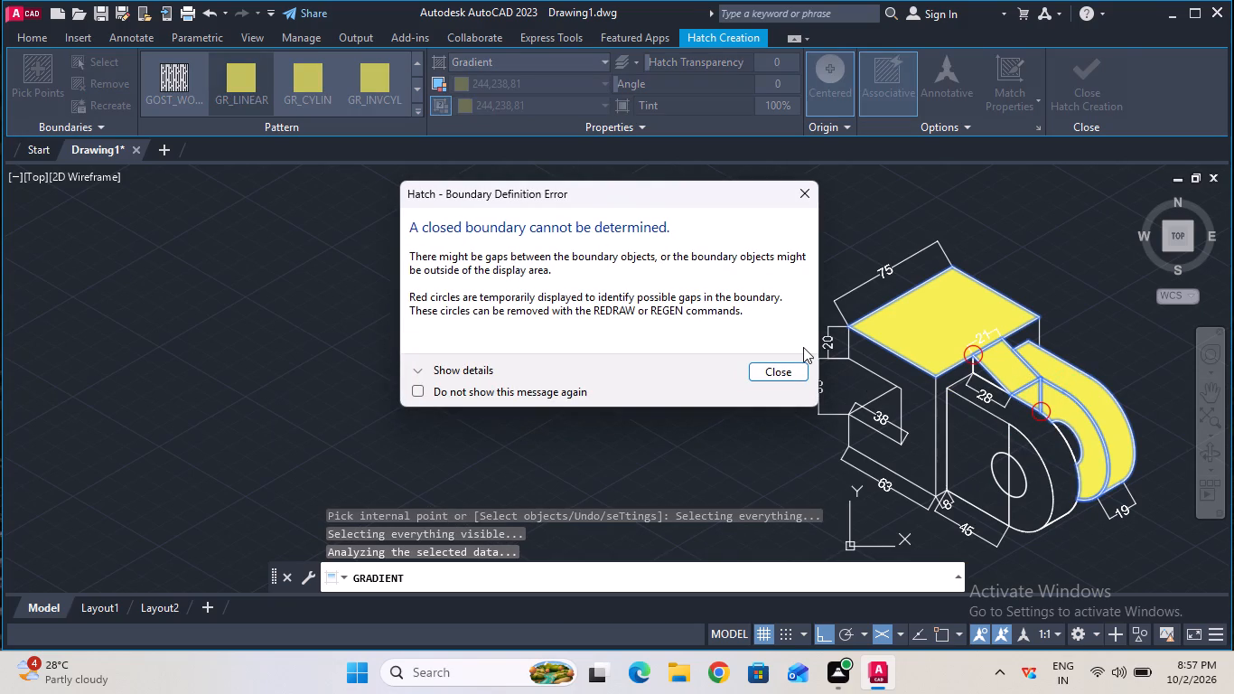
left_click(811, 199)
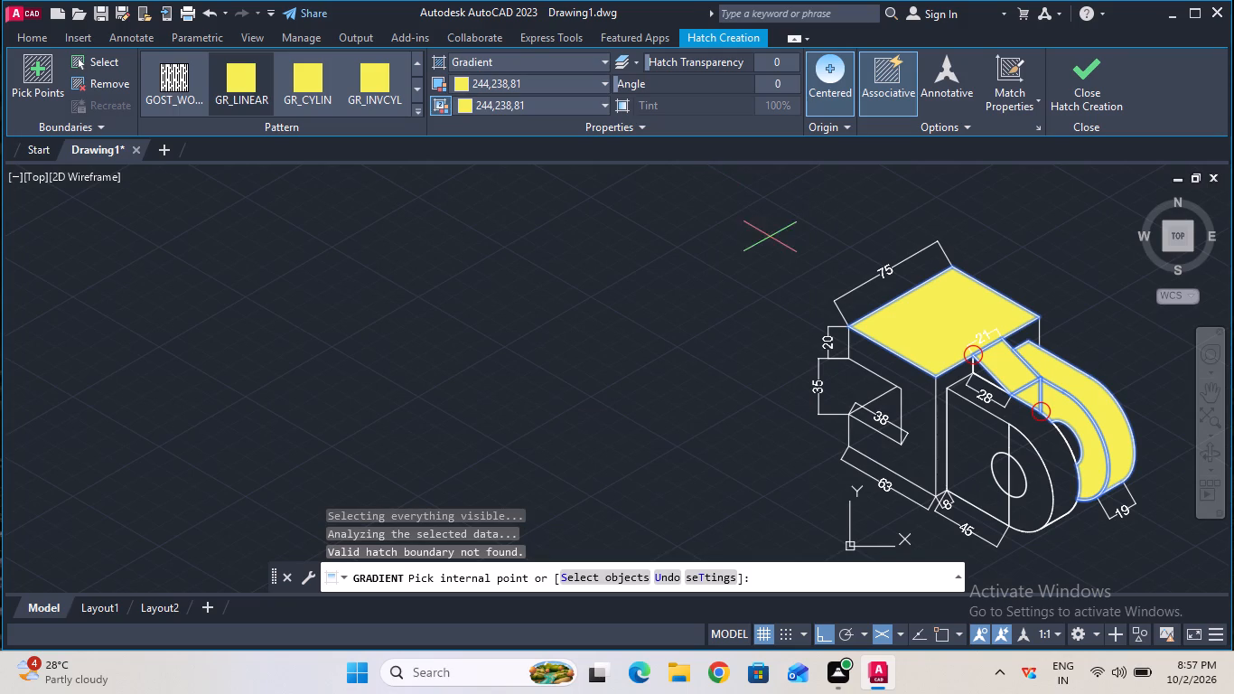
Gradient-fill the block's notched left face, the notch's visible inner surface, and the straight part of the front plate's front face.
left_click(876, 355)
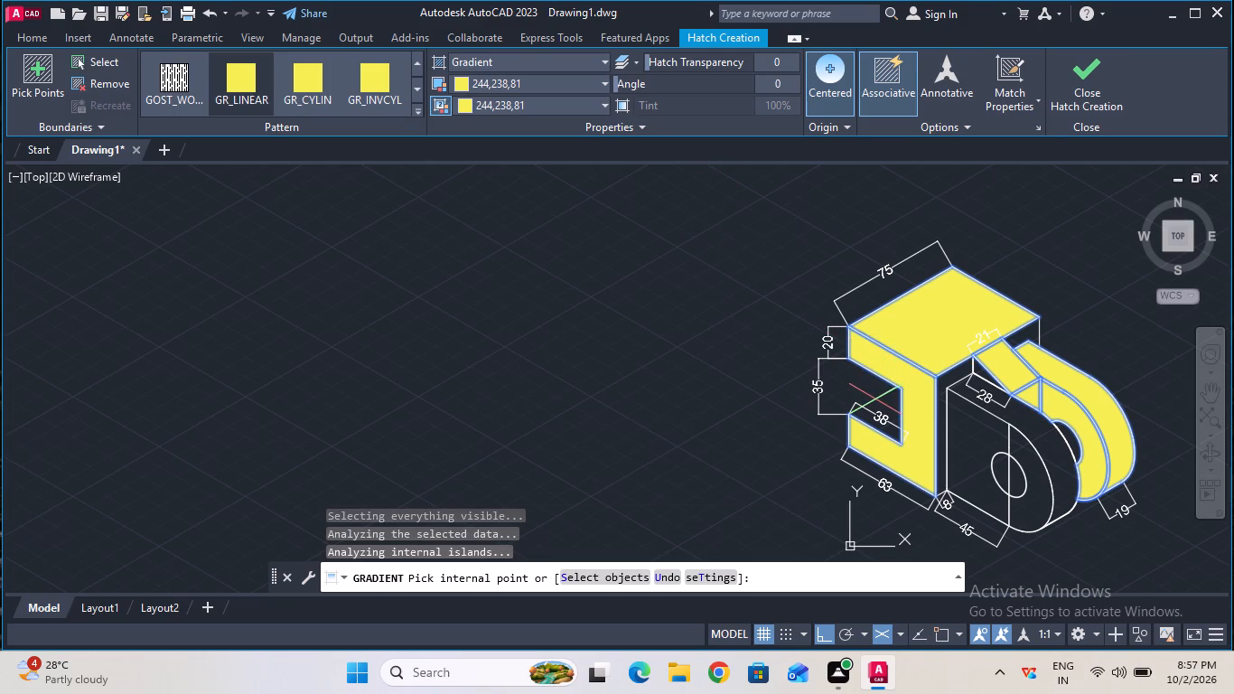
left_click(880, 403)
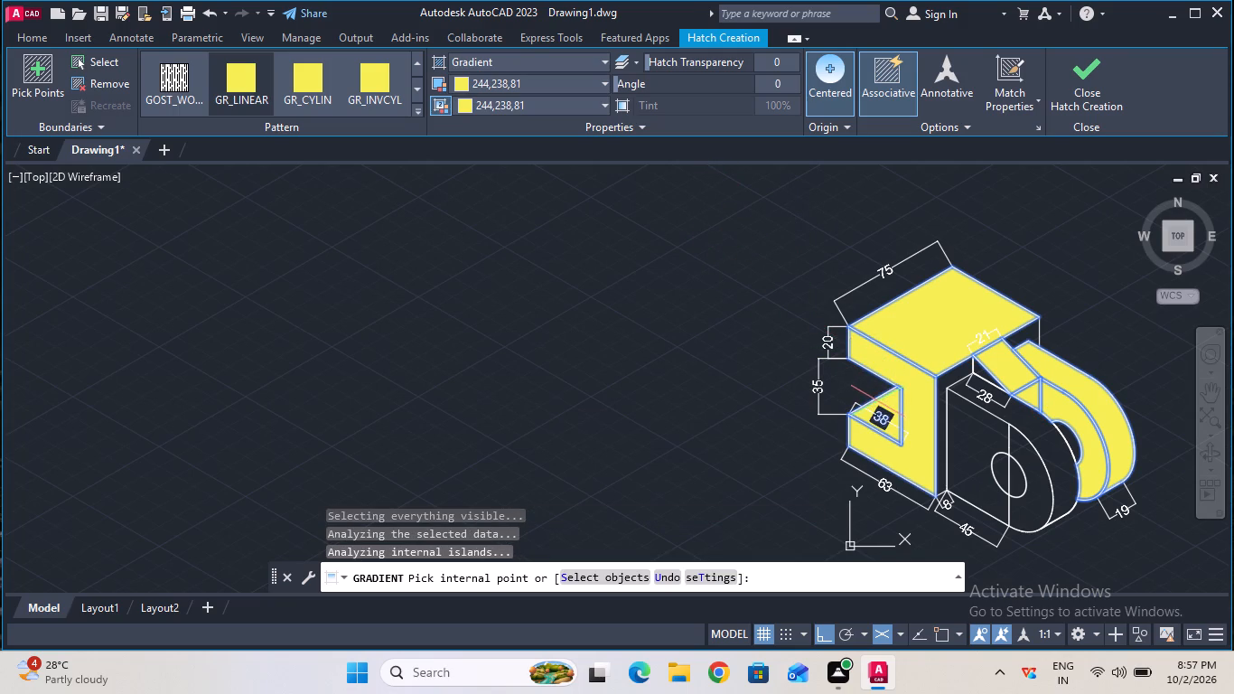
left_click(962, 445)
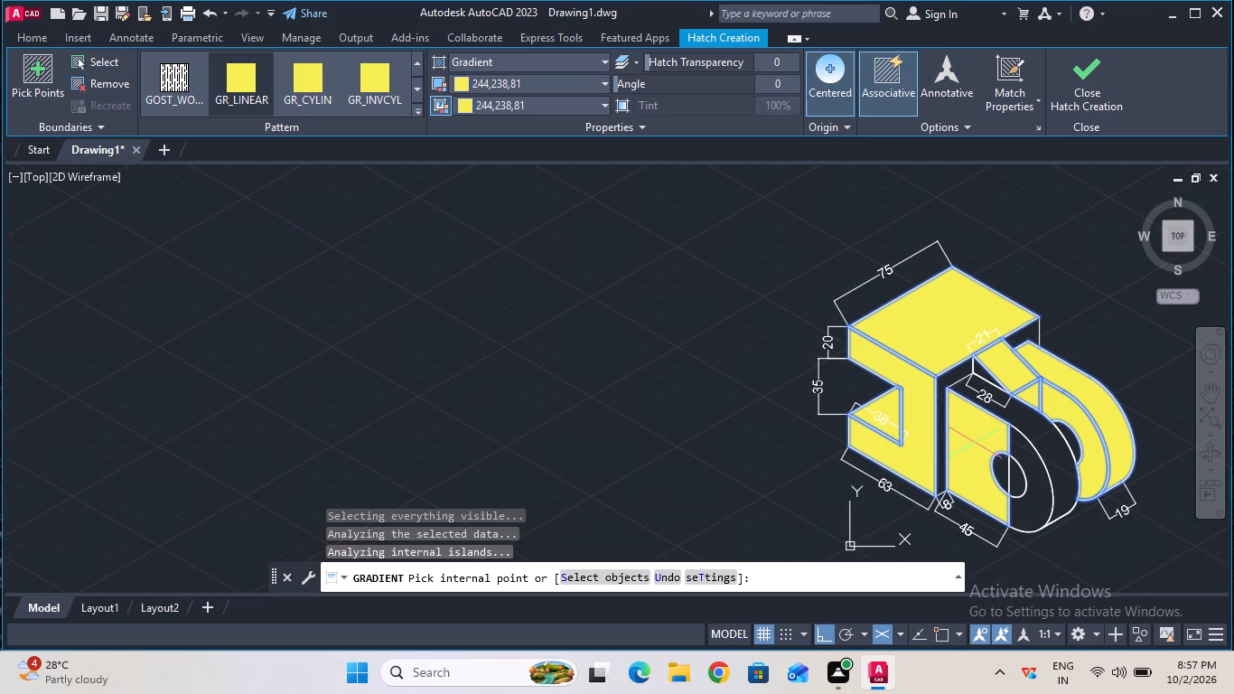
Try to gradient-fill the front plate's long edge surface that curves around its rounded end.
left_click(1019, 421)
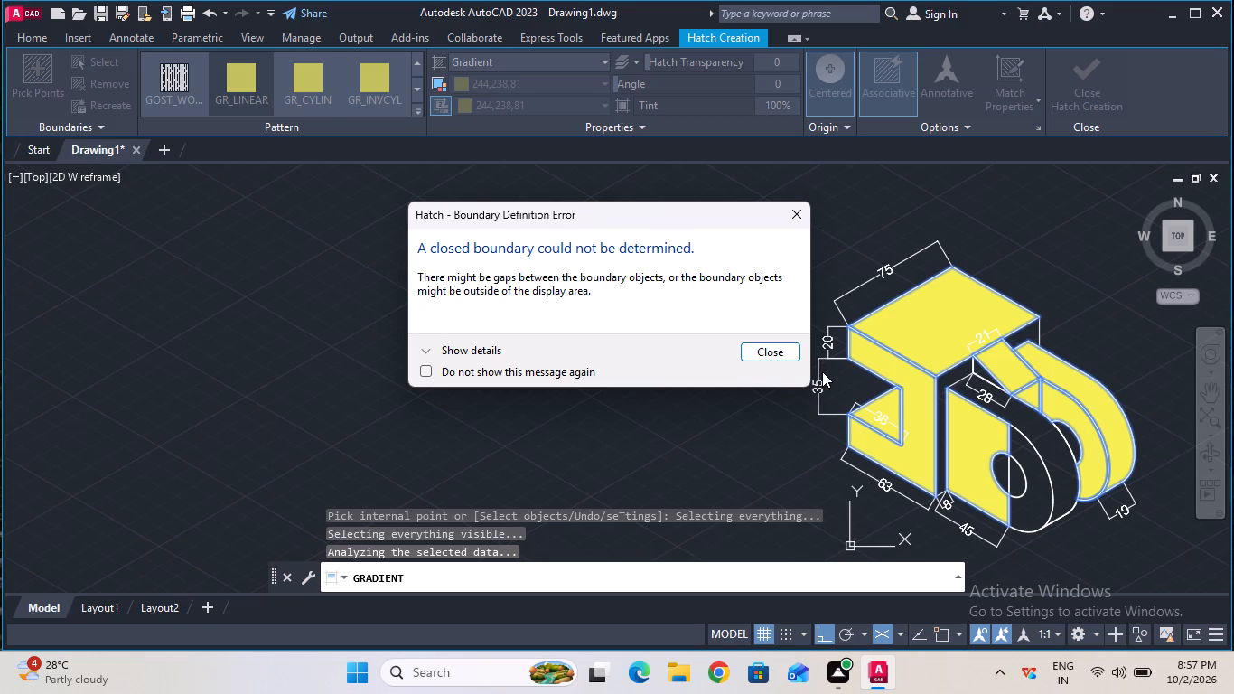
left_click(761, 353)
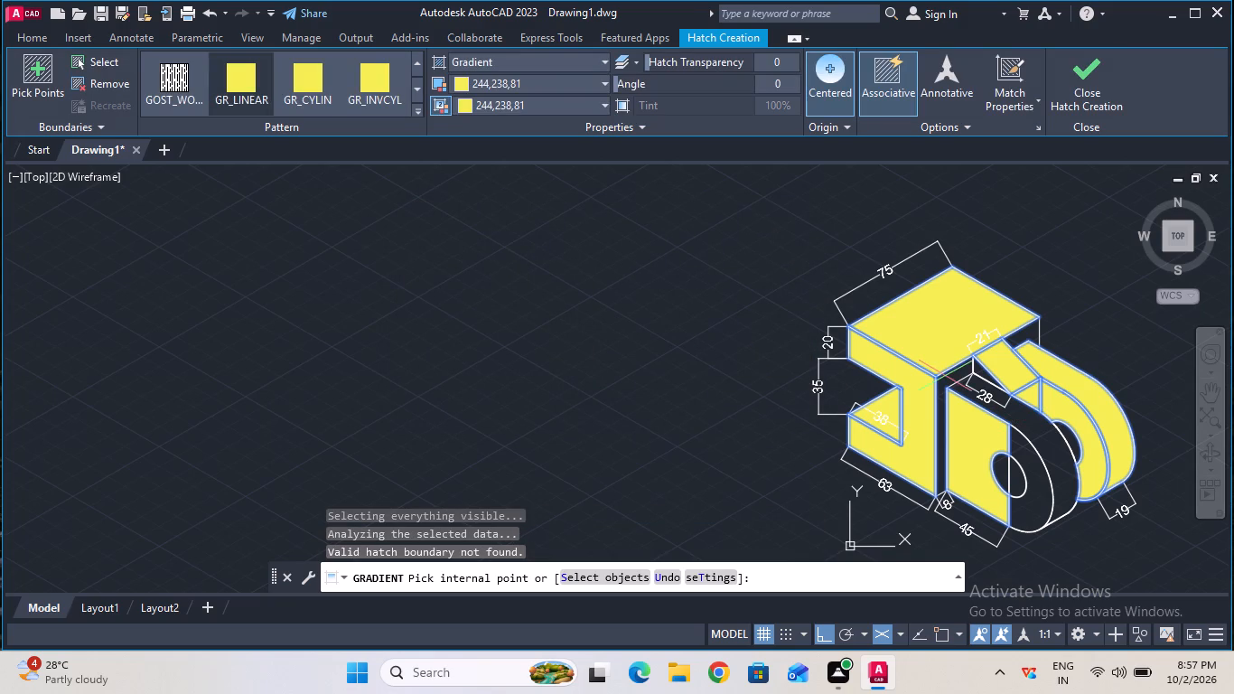
Gradient-fill the rib's triangular side face, the front plate's rounded front face around the hole, and the block's end-face strip above the rear plate.
scroll(954, 376, "up", 3, "ctrl")
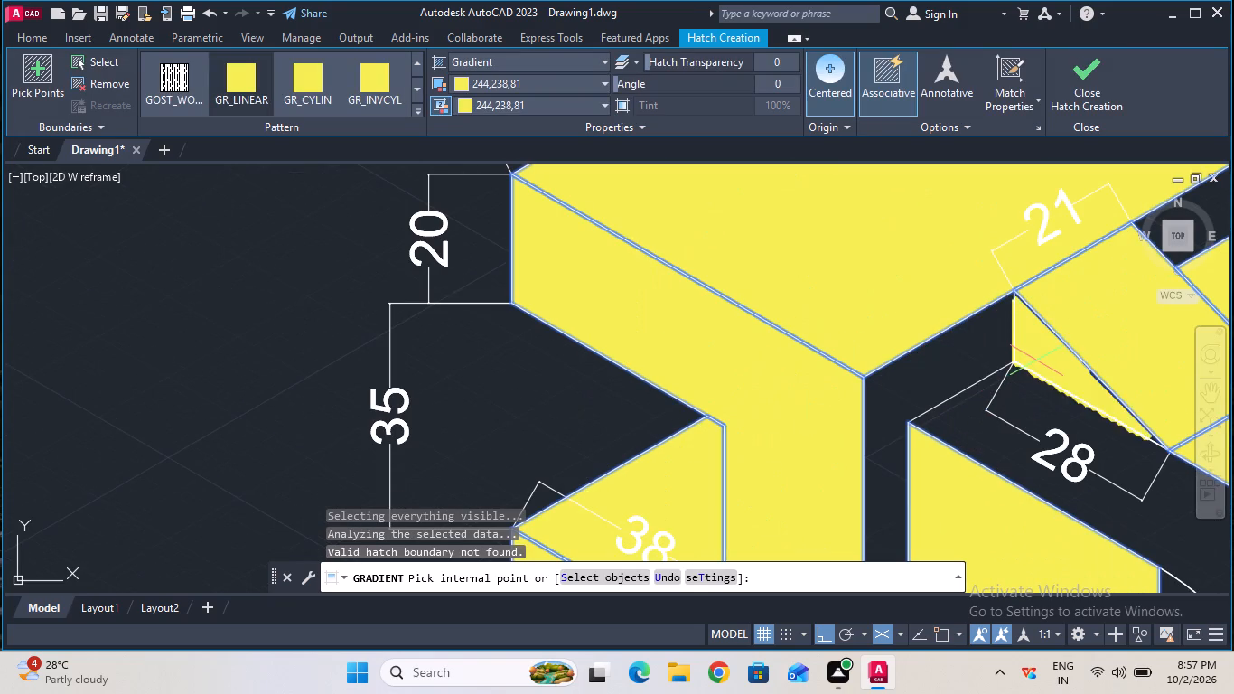
left_click(1036, 361)
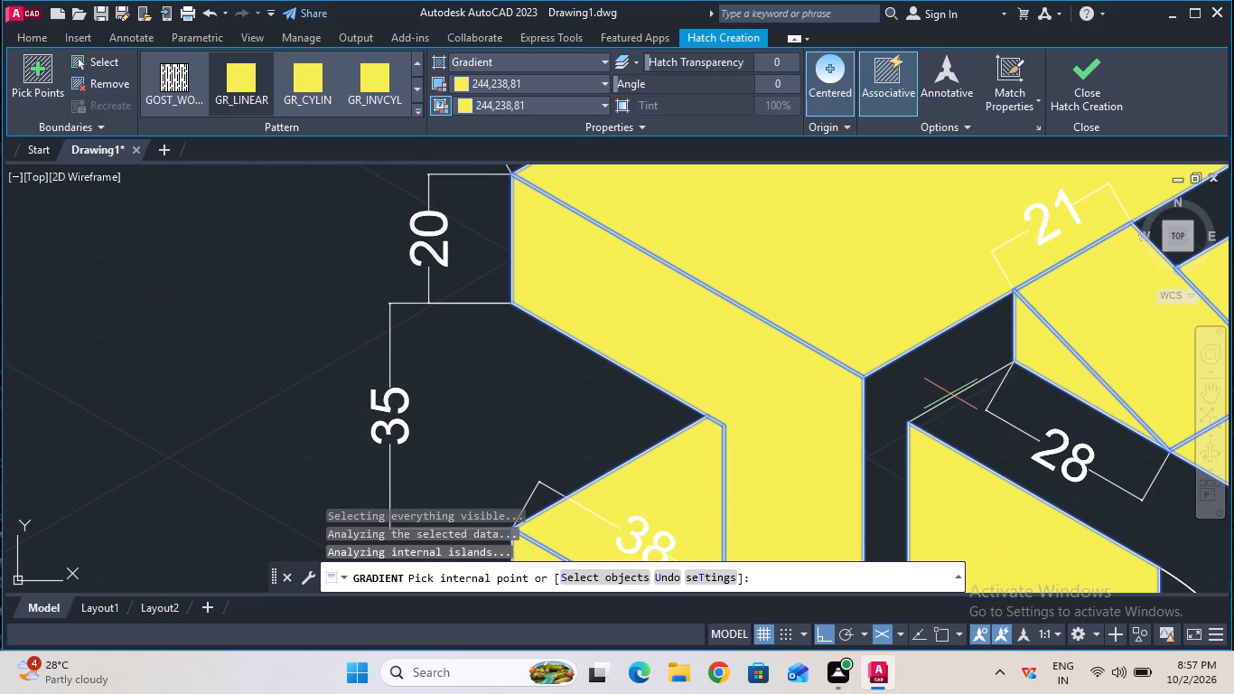
scroll(942, 388, "down", 3, "ctrl")
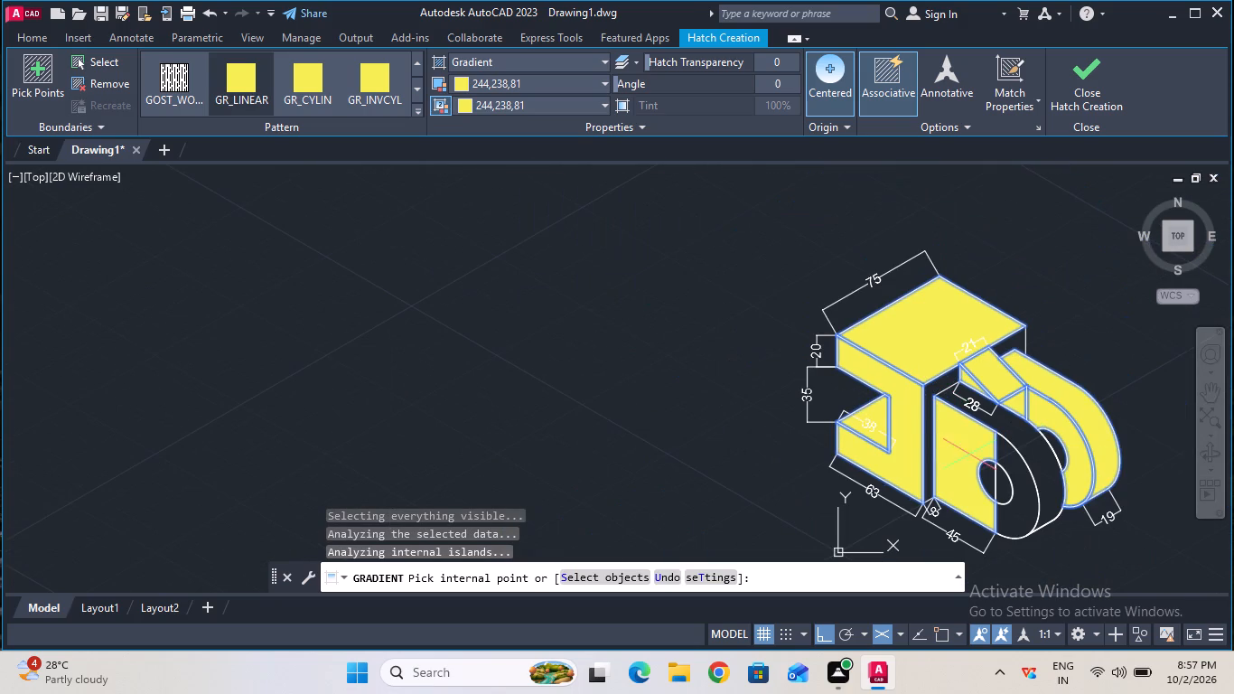
double_click(1024, 467)
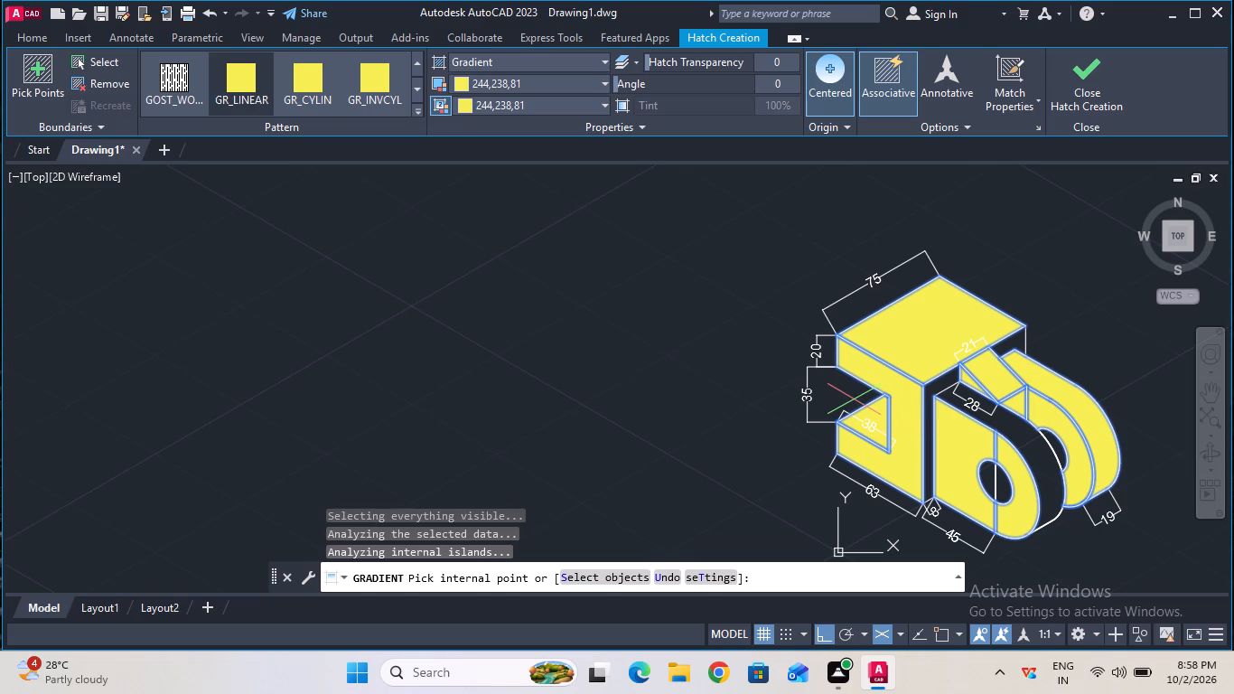
left_click(1001, 345)
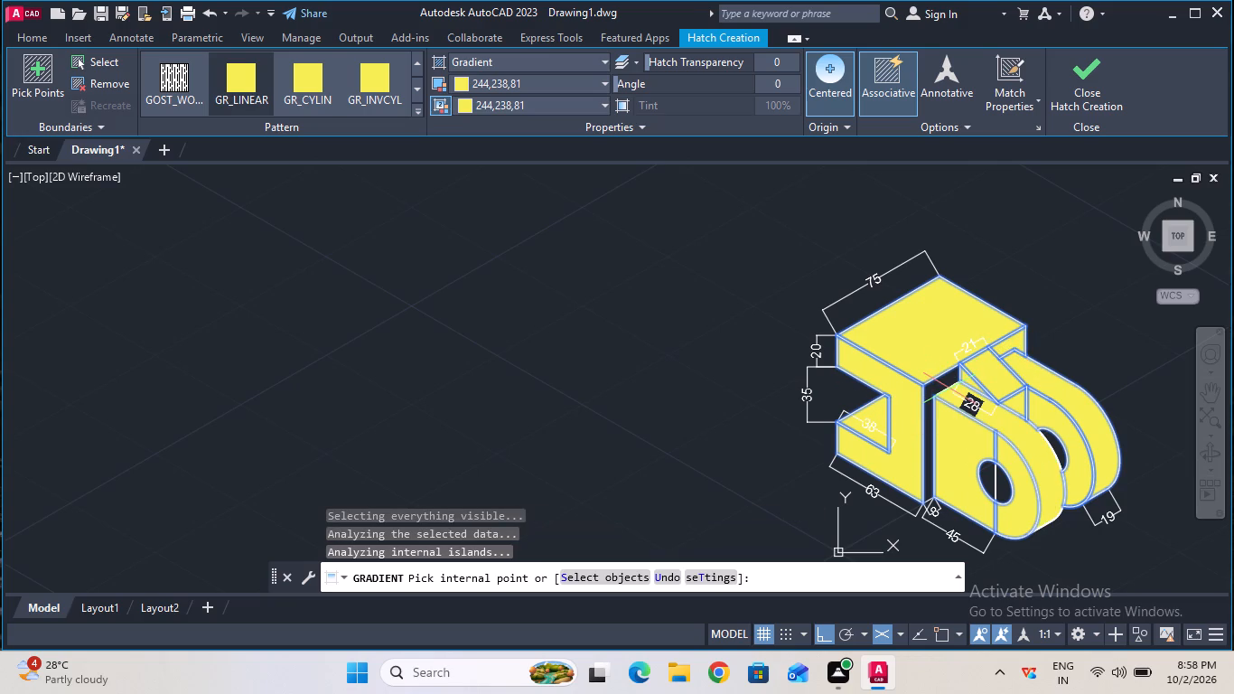
Try again to gradient-fill the front plate's edge surface below the rib, and finish the hatching with the other fills kept.
left_click(949, 389)
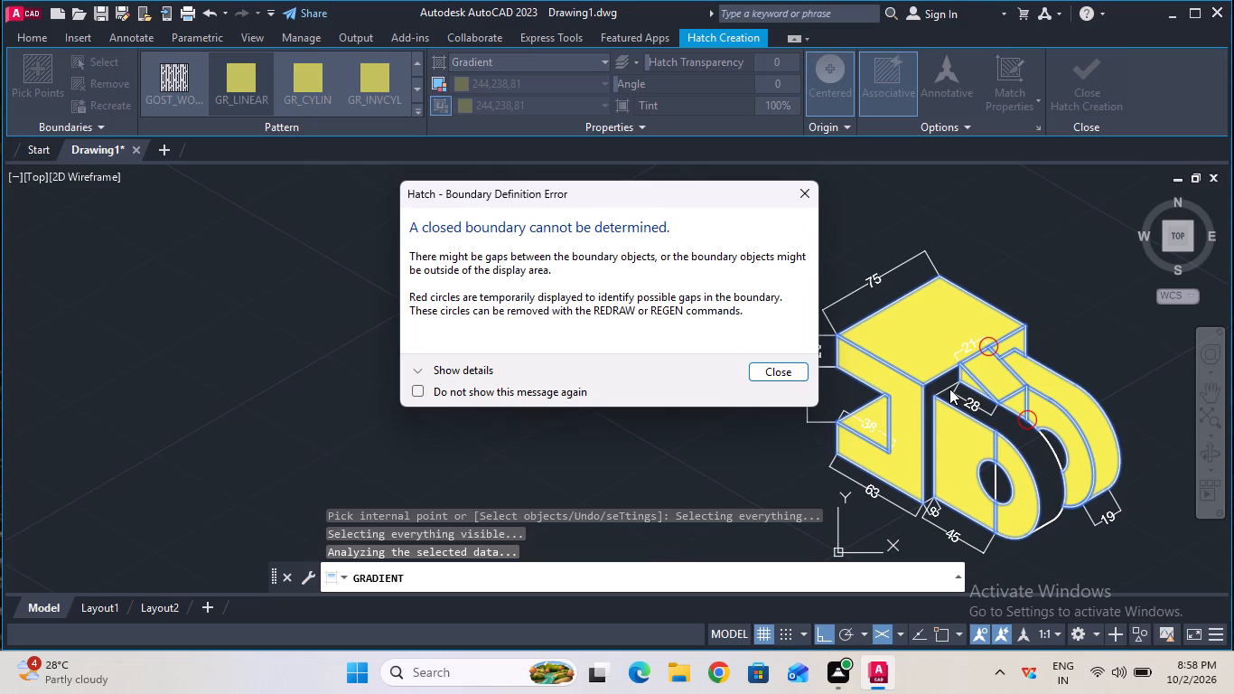
left_click(804, 371)
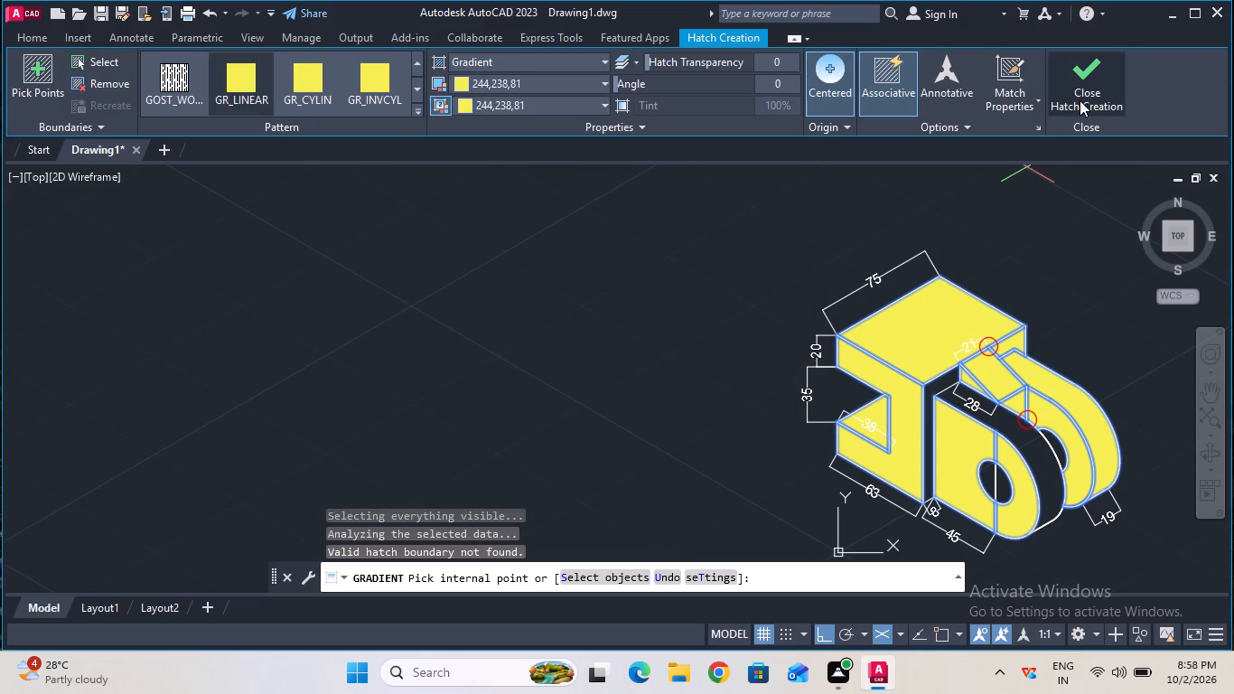
left_click(1079, 100)
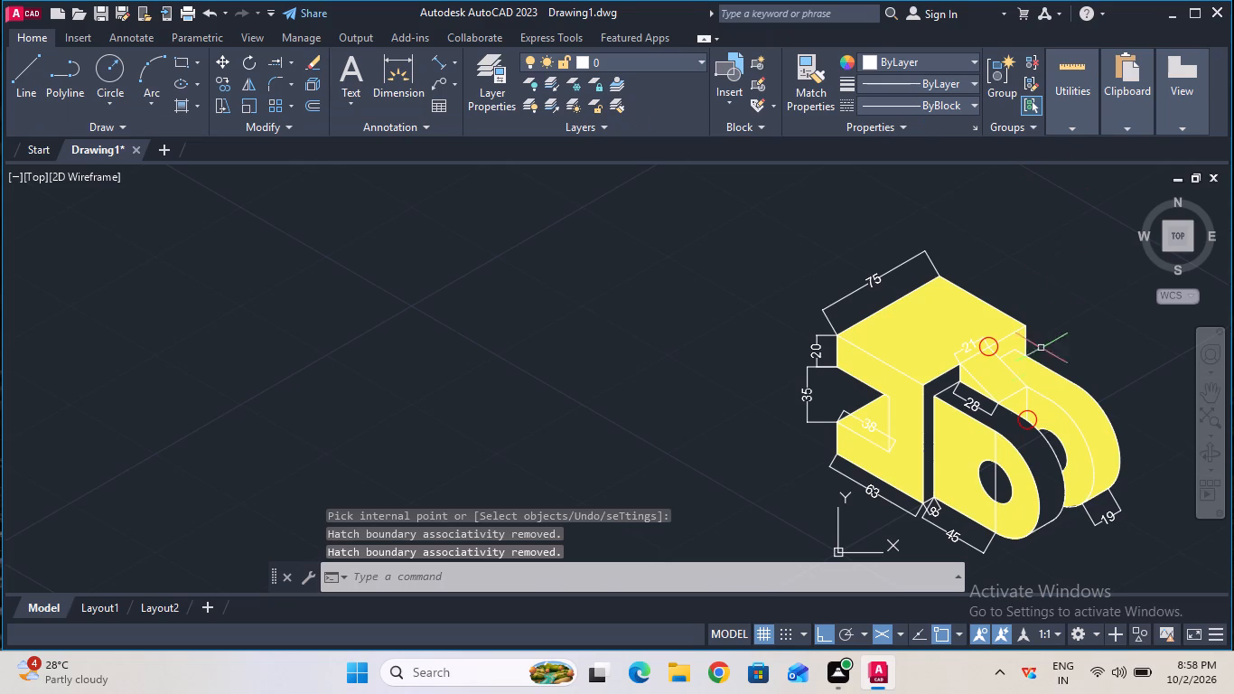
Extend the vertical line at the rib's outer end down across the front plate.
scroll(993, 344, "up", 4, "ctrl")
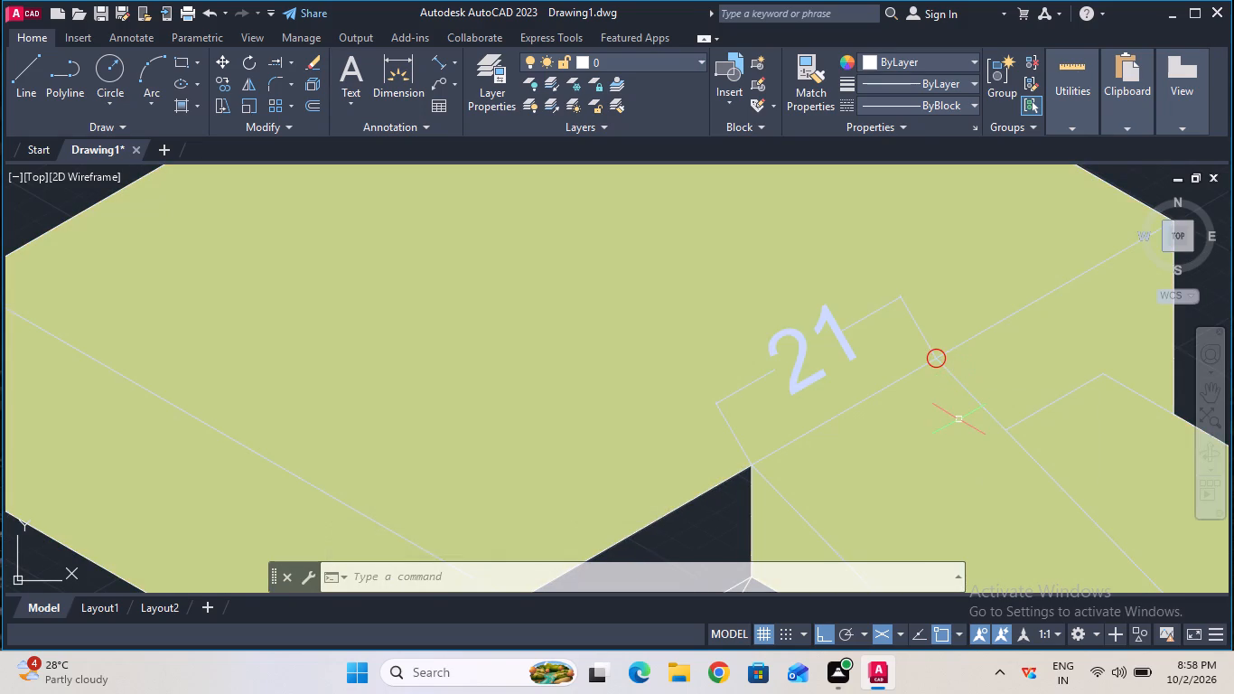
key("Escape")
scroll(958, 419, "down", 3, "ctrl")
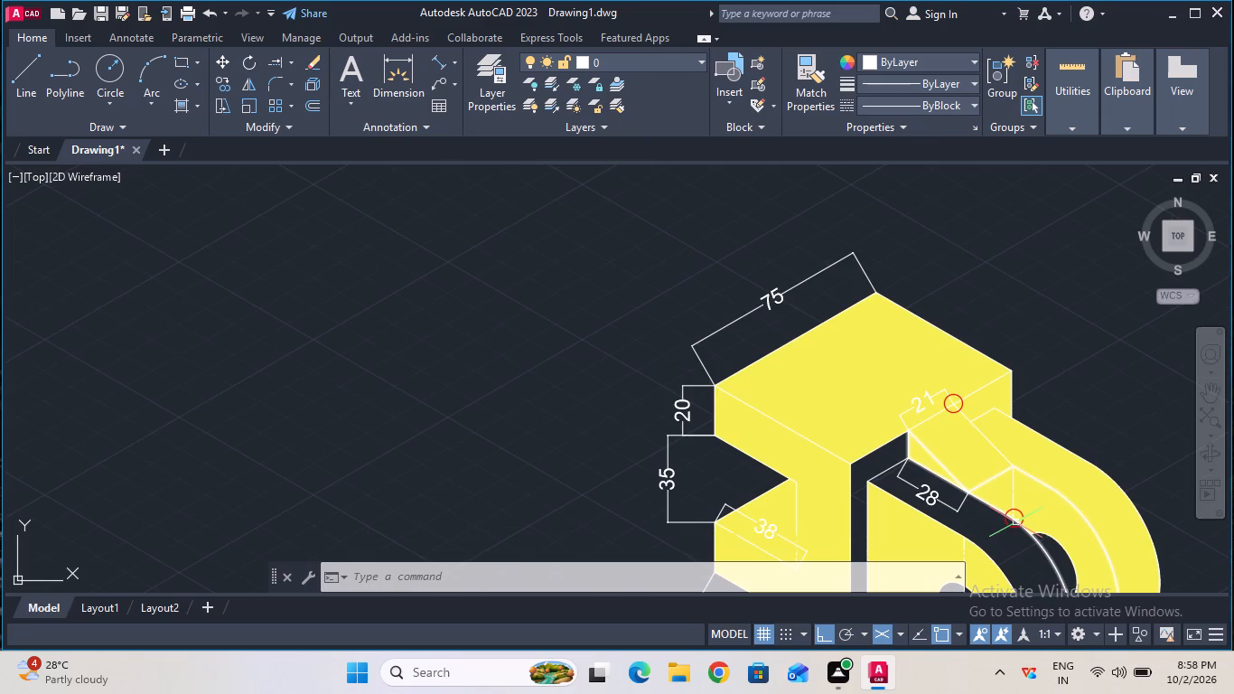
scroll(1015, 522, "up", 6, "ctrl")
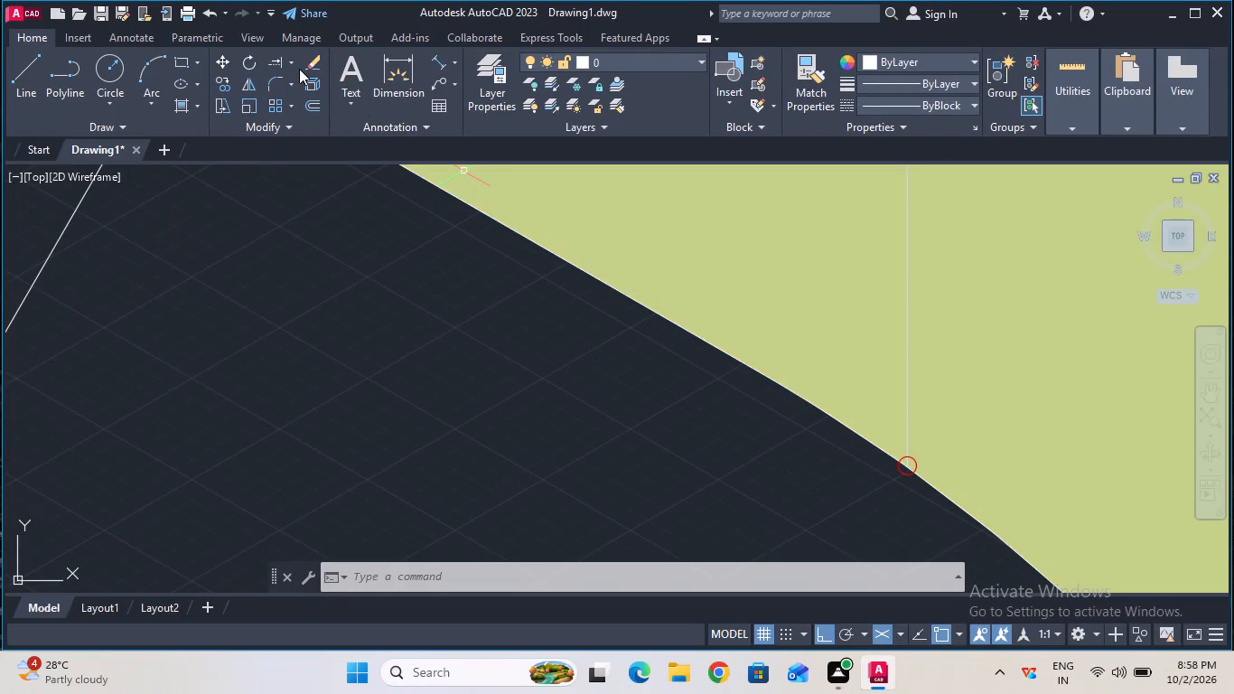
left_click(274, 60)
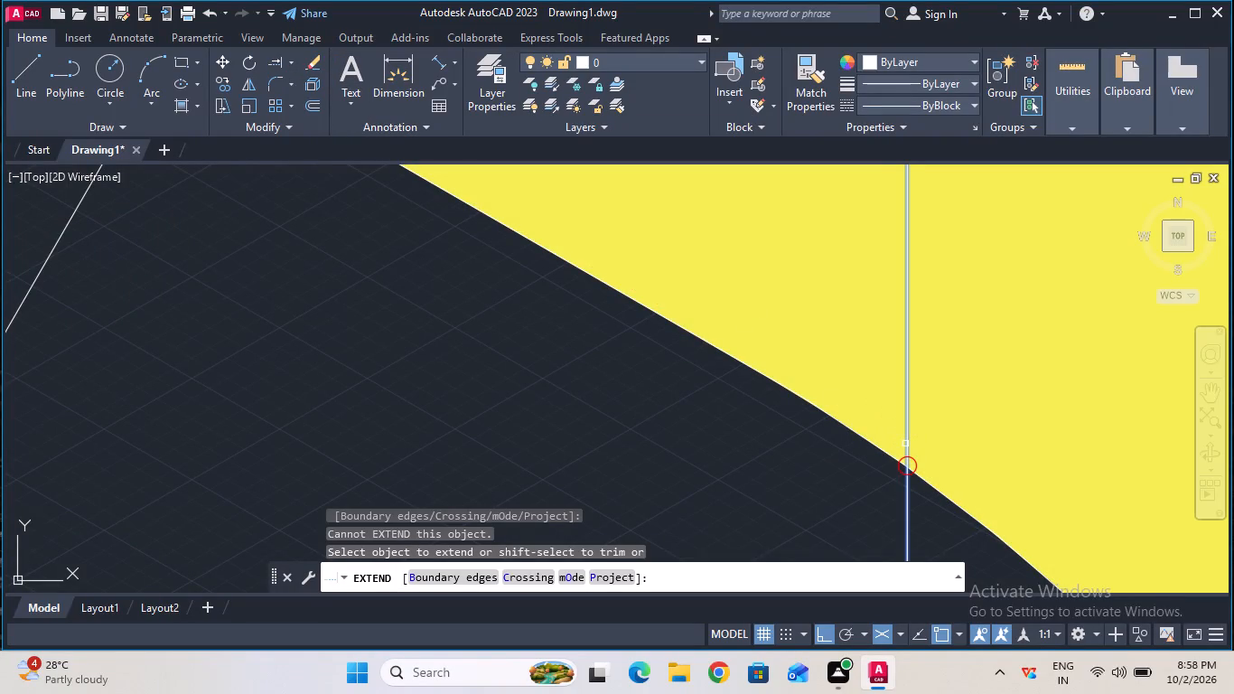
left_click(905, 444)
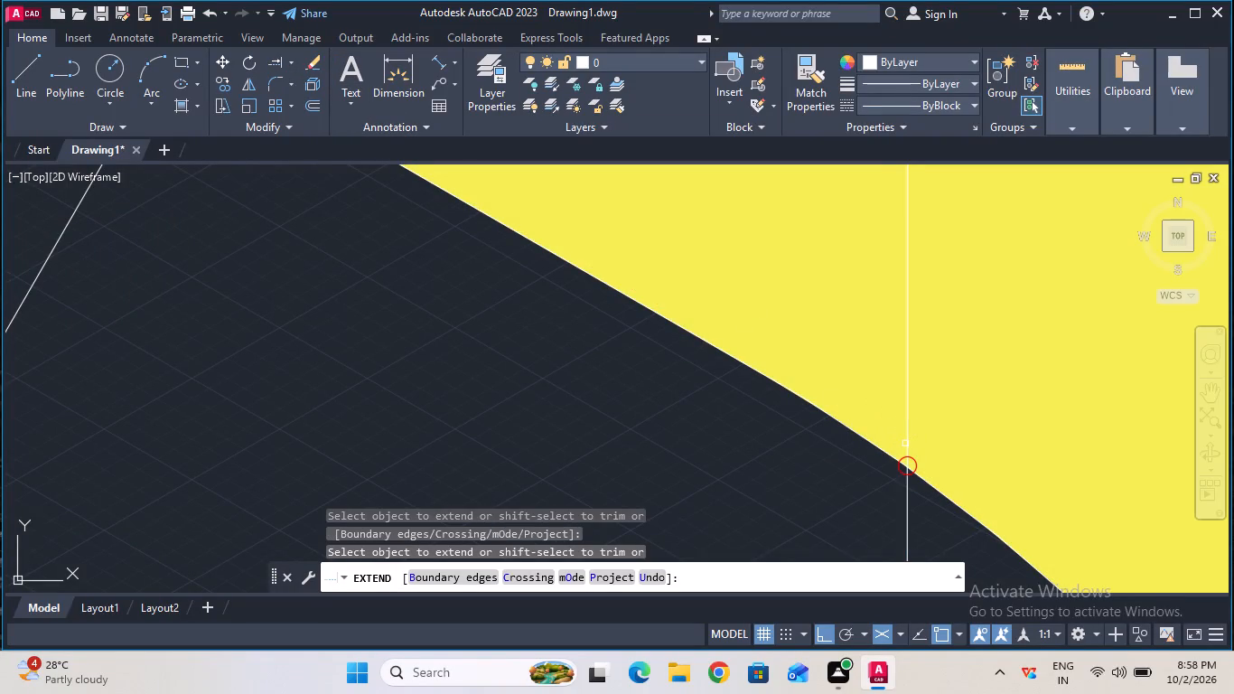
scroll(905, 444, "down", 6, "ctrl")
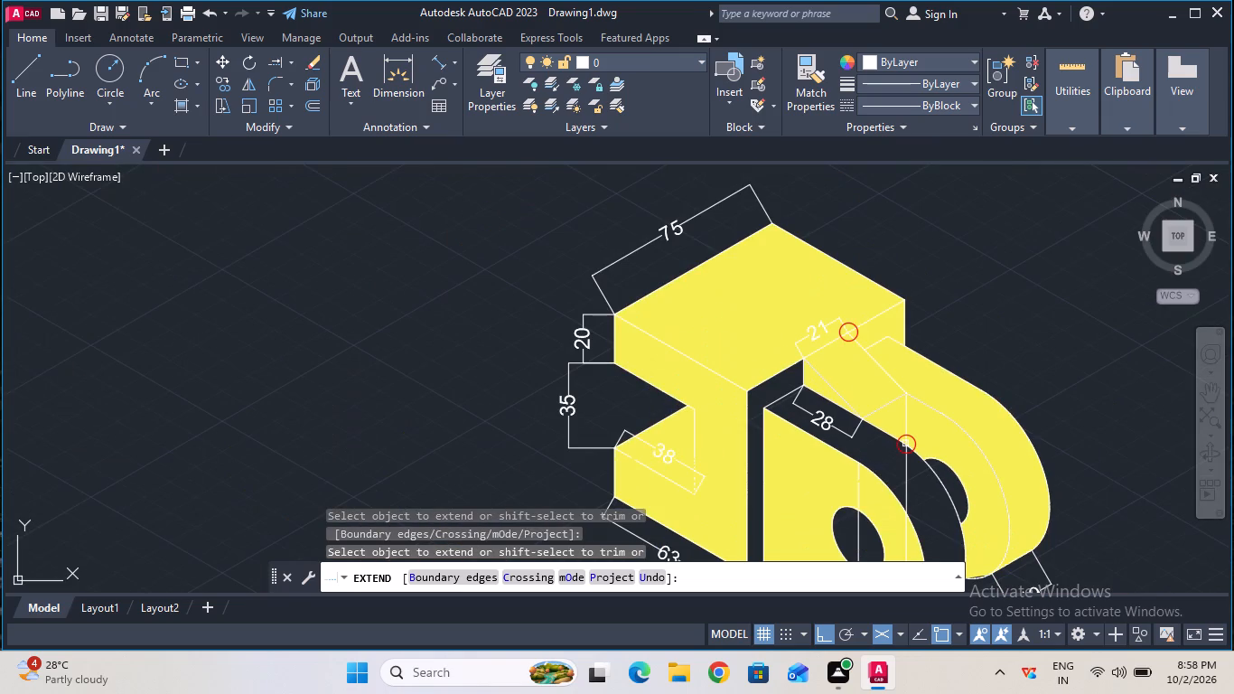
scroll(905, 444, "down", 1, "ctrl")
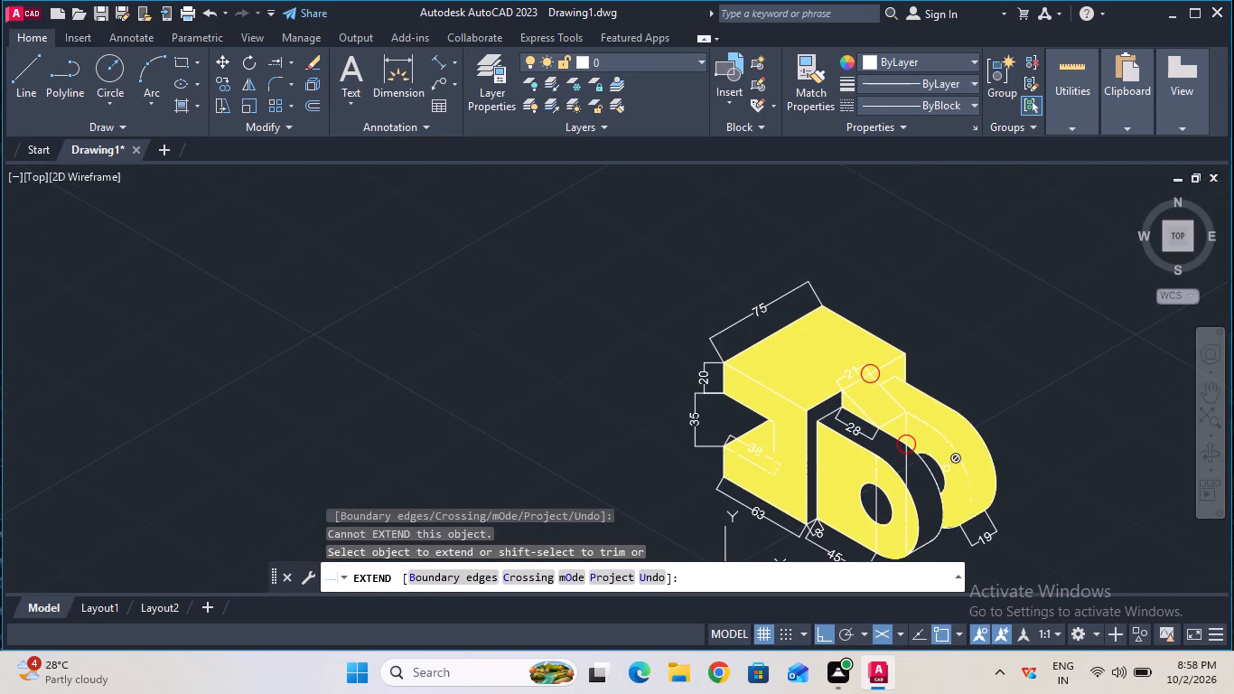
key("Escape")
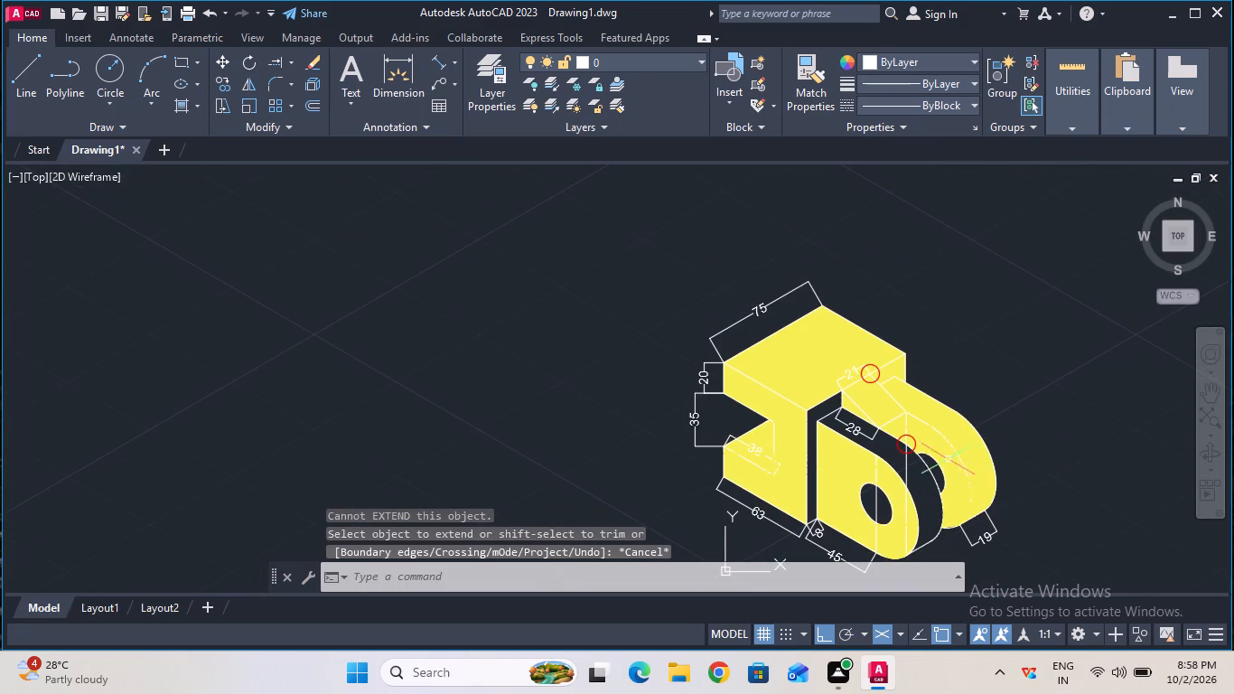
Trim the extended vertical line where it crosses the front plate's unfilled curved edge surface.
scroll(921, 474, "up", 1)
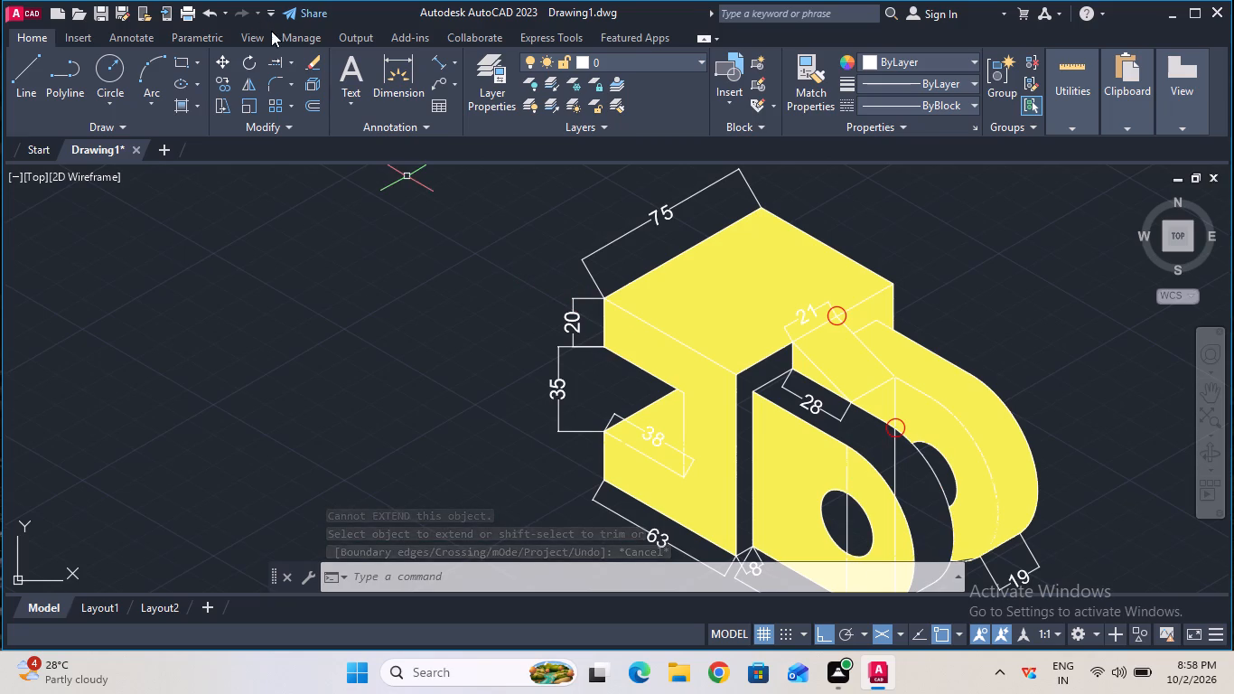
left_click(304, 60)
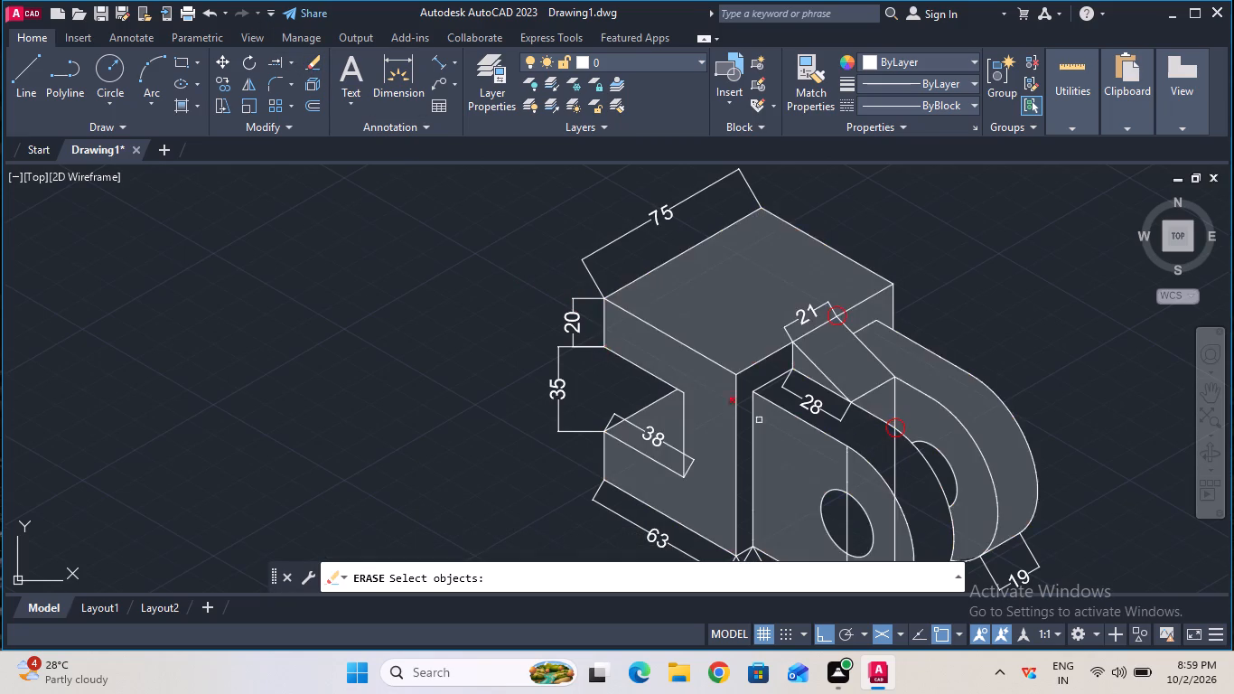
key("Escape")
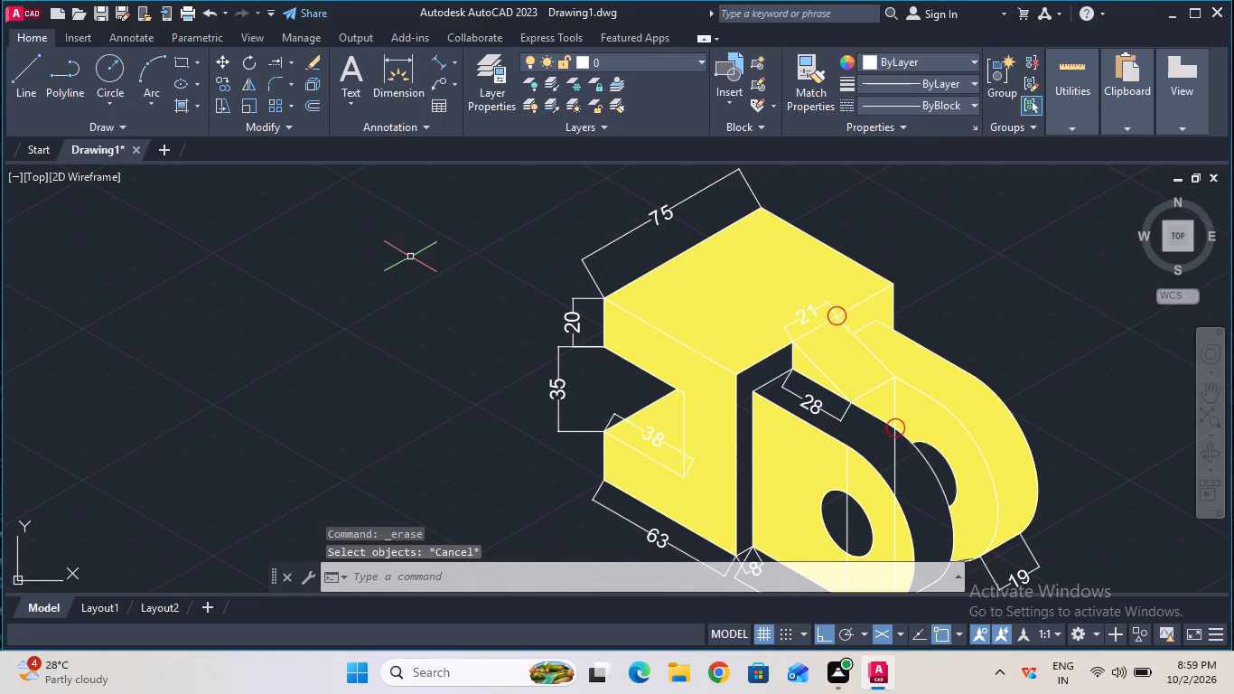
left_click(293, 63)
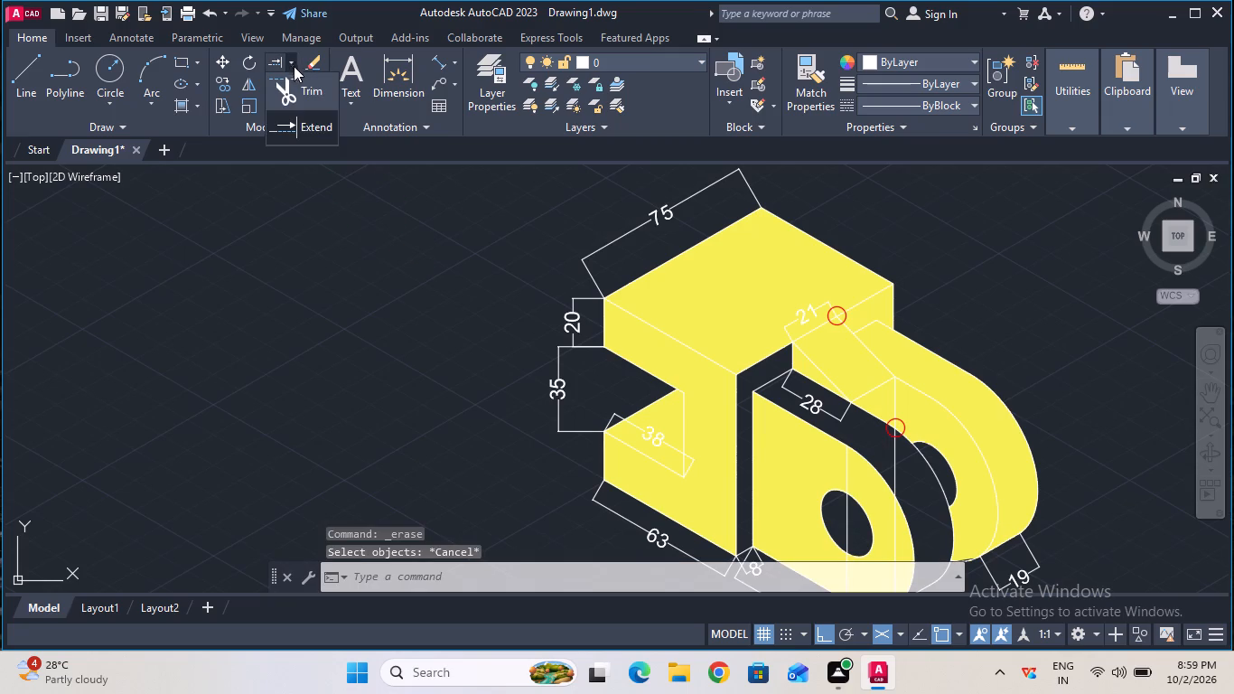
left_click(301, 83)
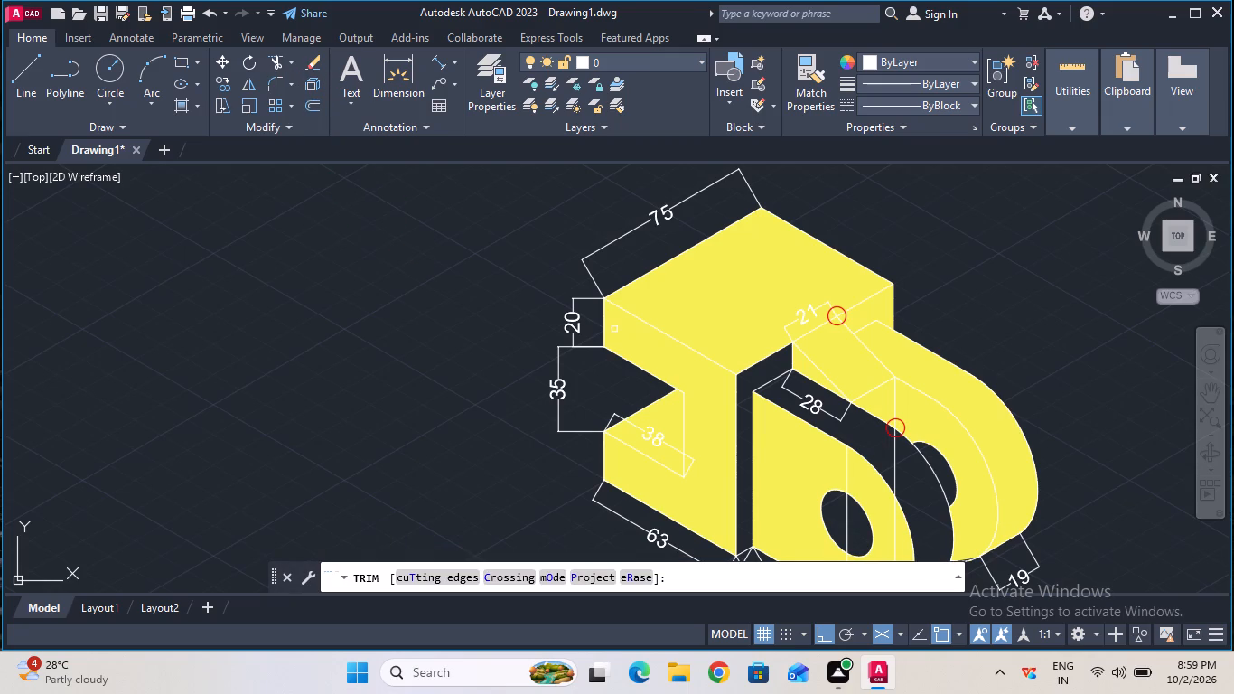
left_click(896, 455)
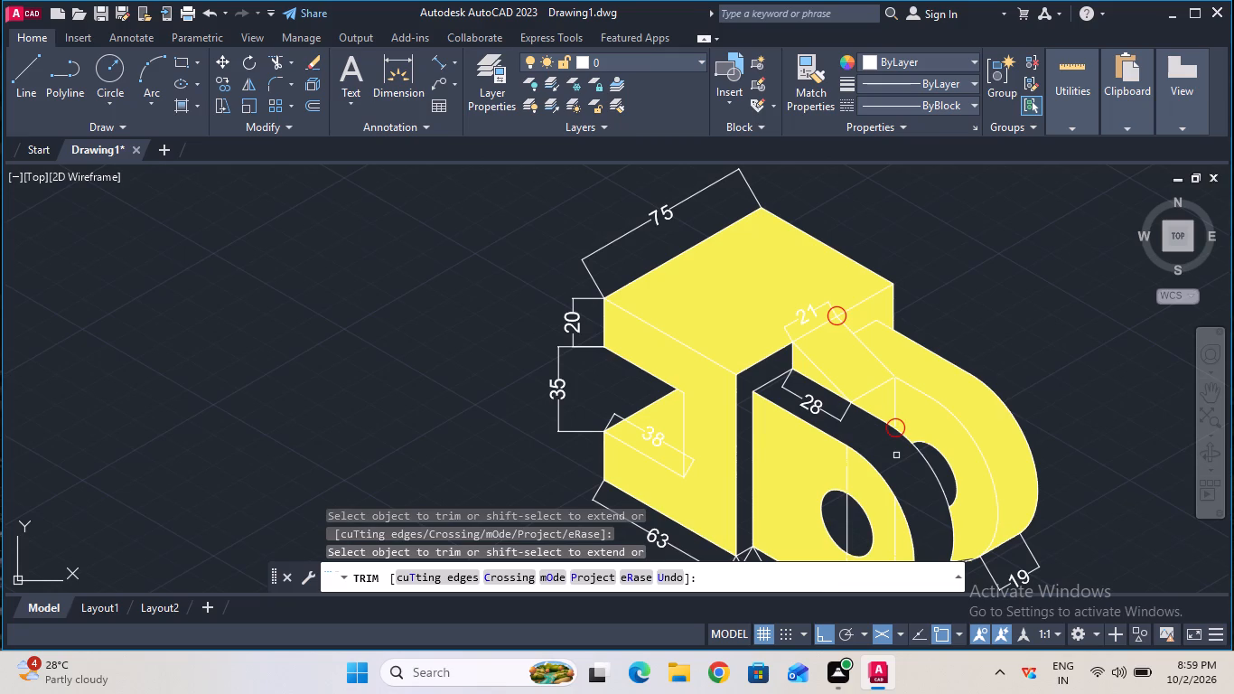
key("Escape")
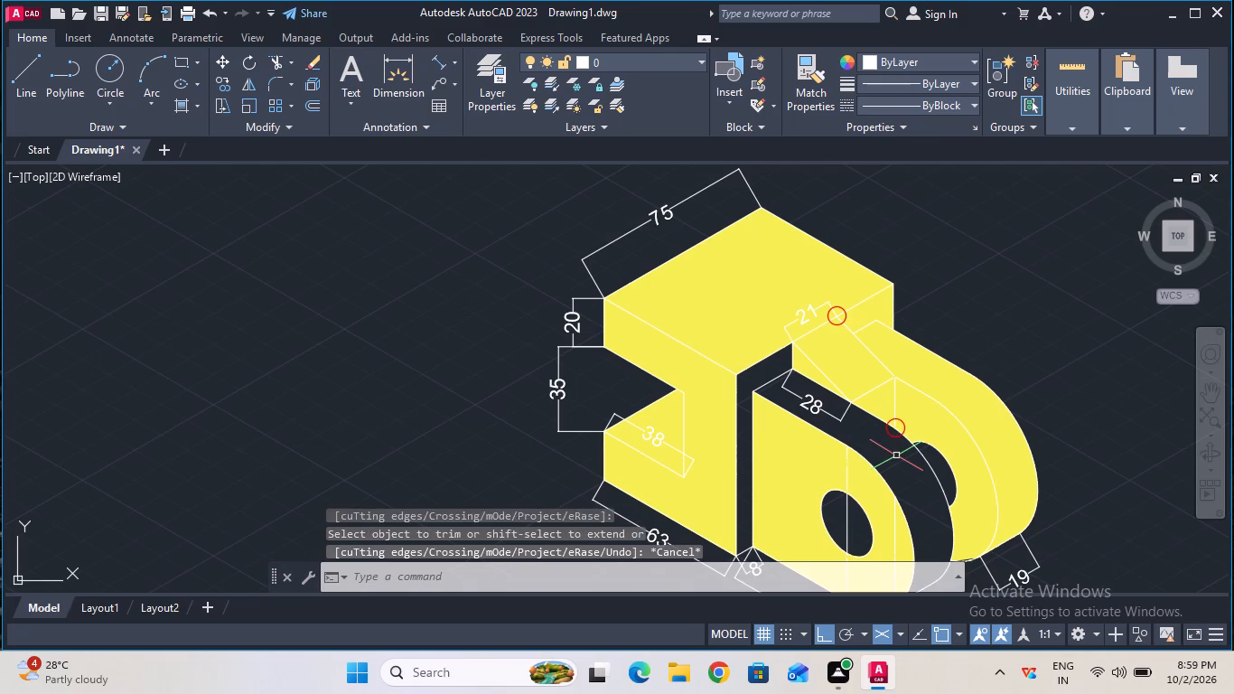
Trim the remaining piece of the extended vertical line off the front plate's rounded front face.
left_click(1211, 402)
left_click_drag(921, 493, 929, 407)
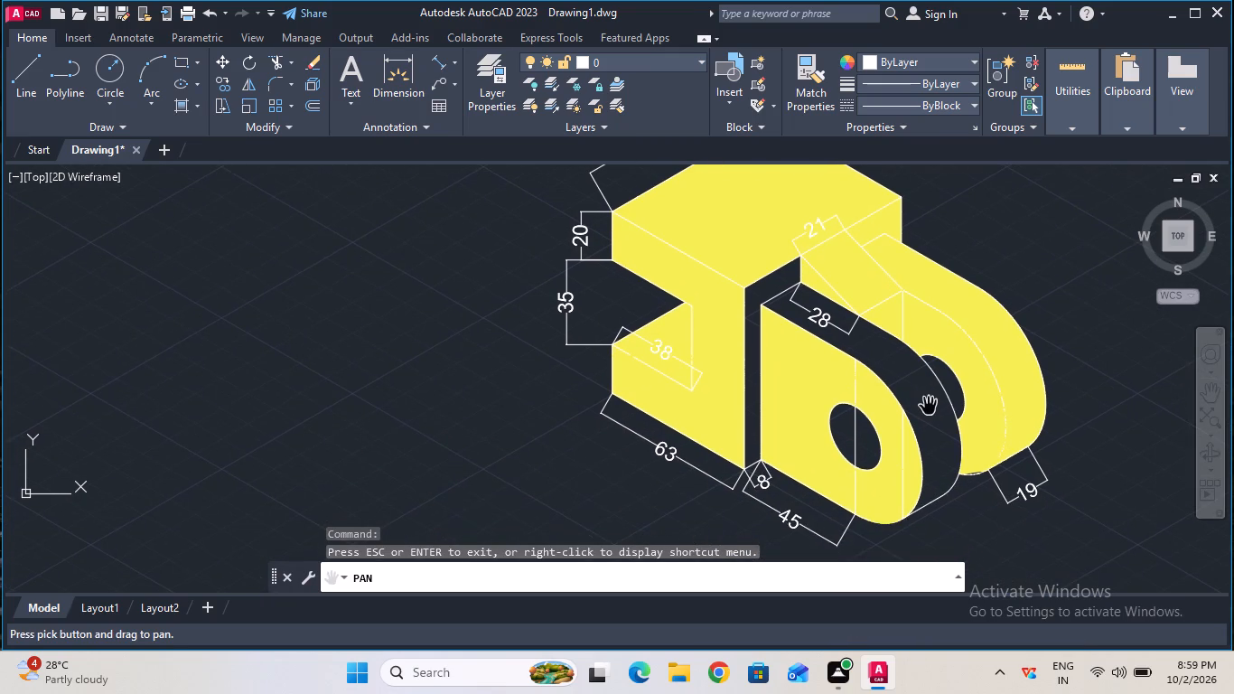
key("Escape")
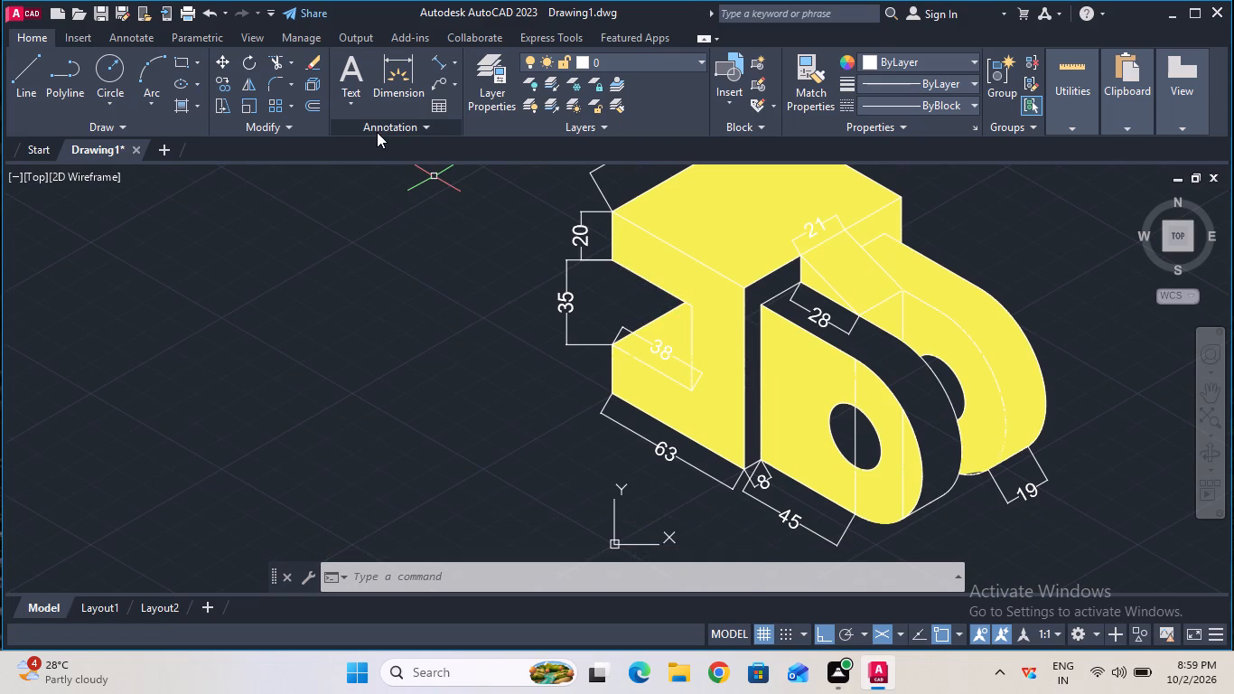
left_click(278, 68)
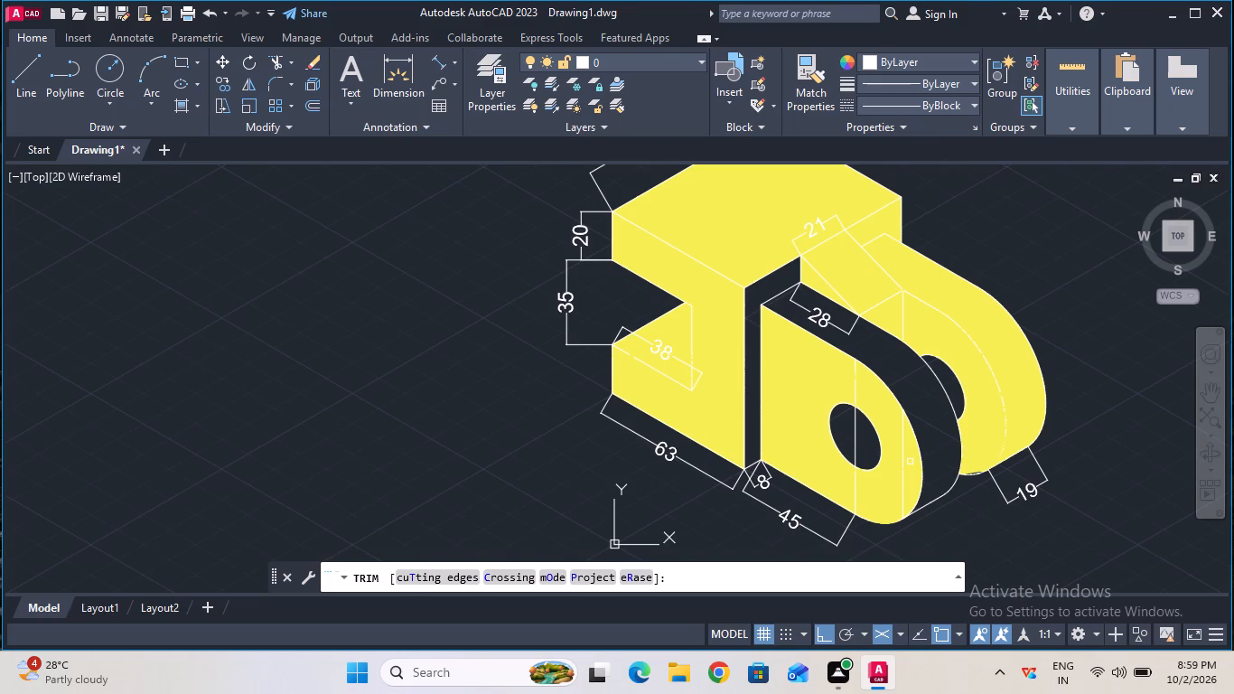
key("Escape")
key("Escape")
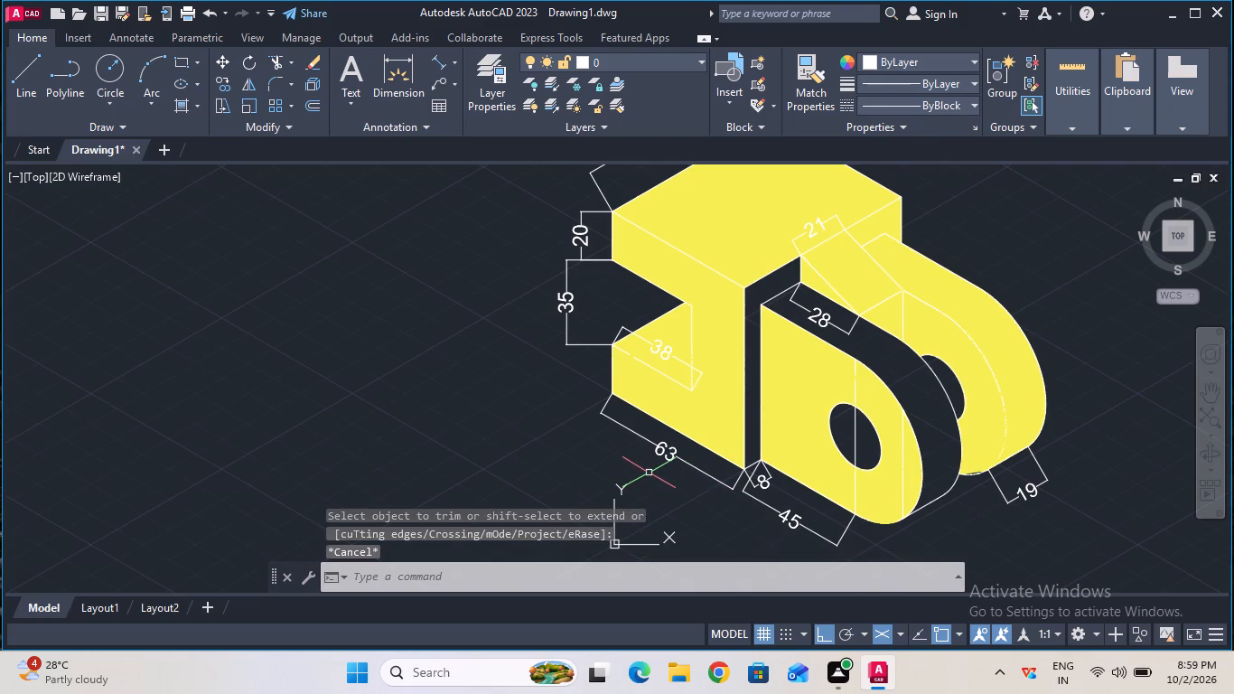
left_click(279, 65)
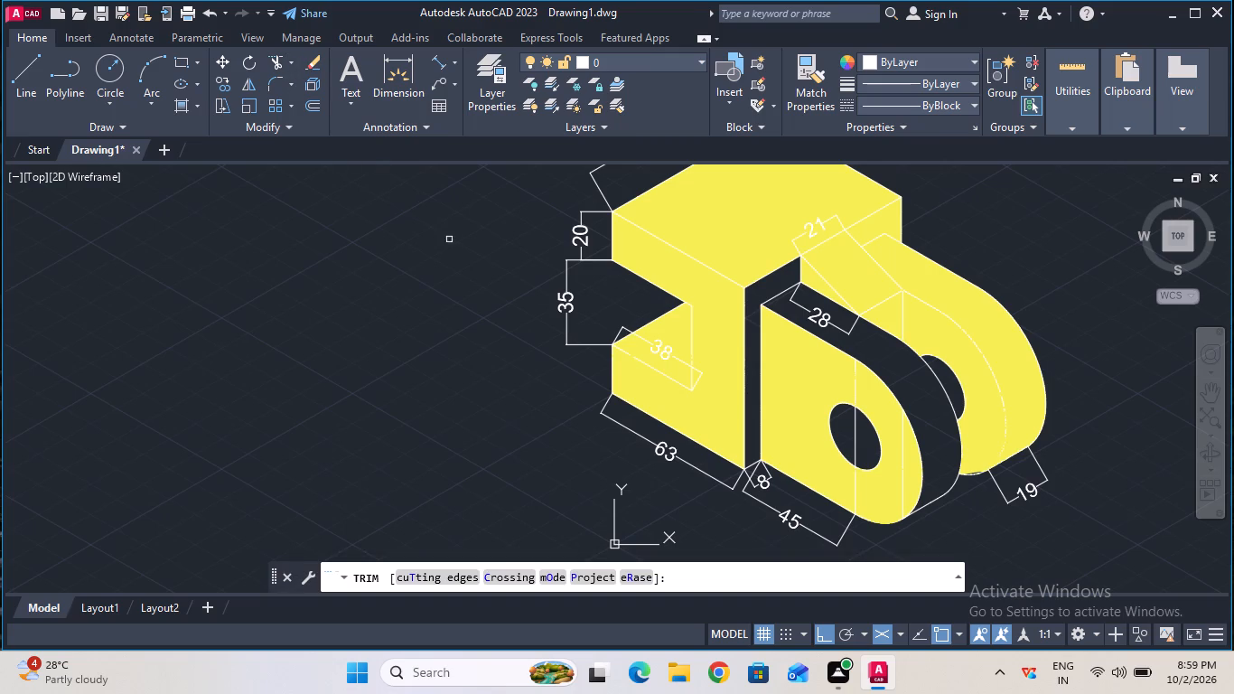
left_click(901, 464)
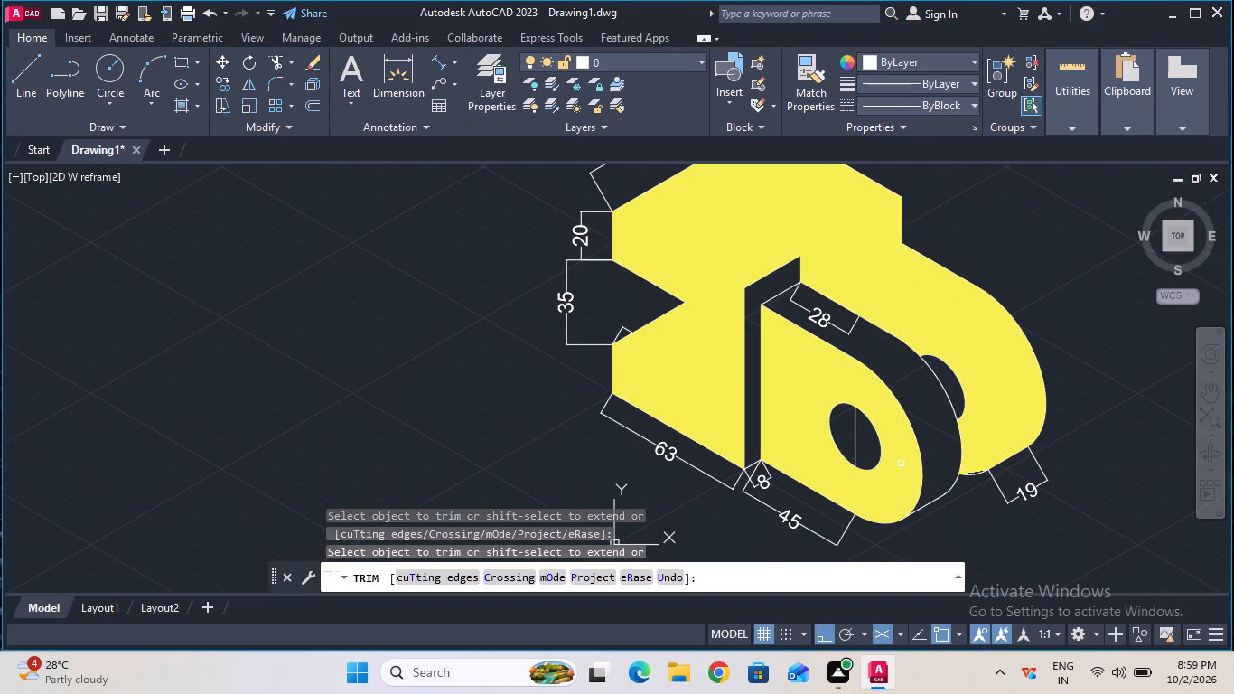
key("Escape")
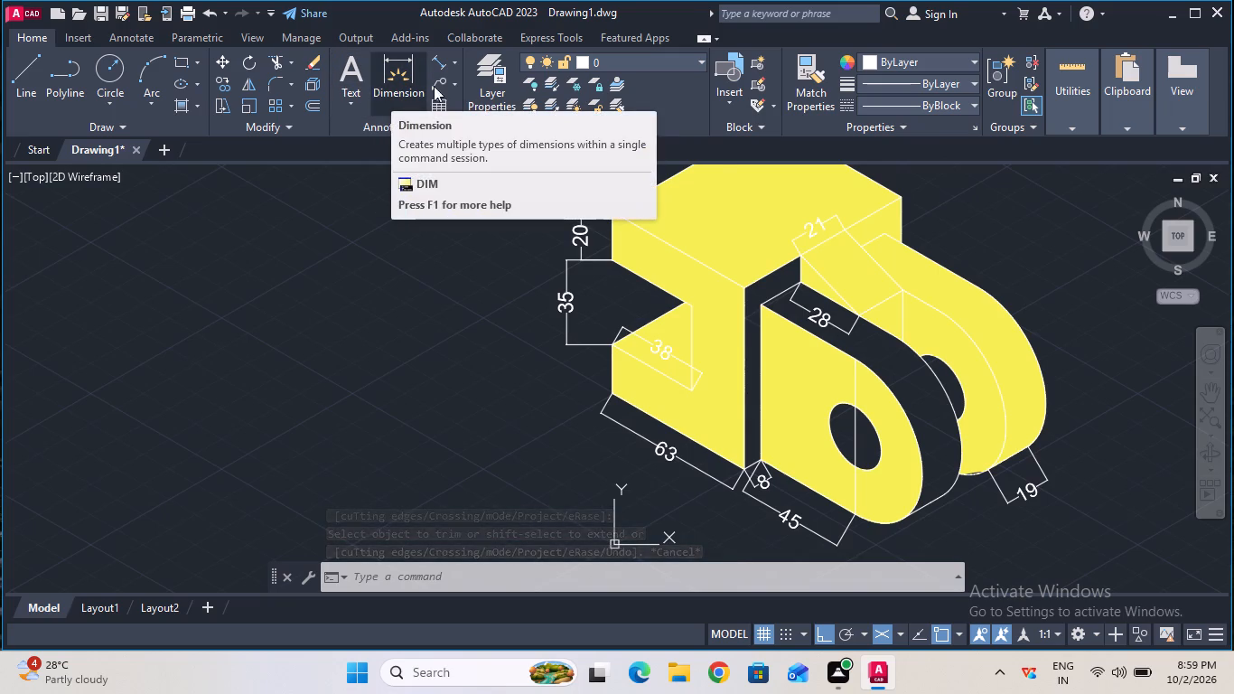
Gradient-fill the block's narrow L-shaped face beside the front plate and the plate's curved edge surface with yellow 244,238,81.
left_click(196, 104)
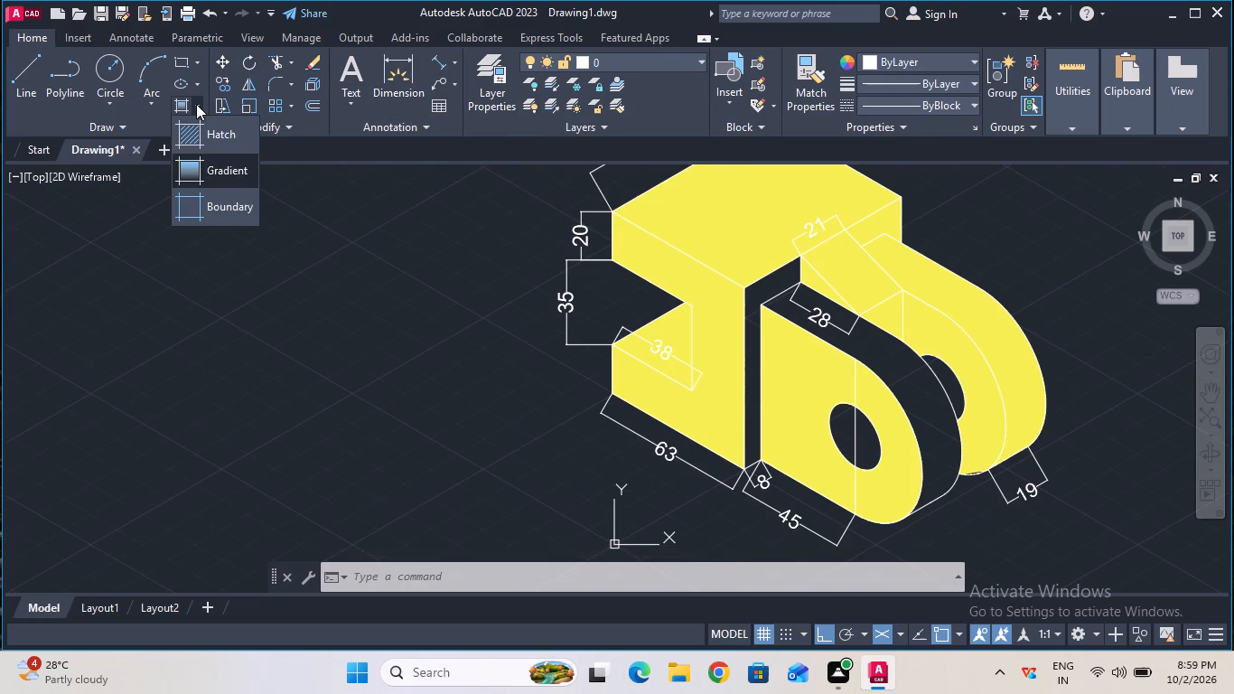
left_click(228, 165)
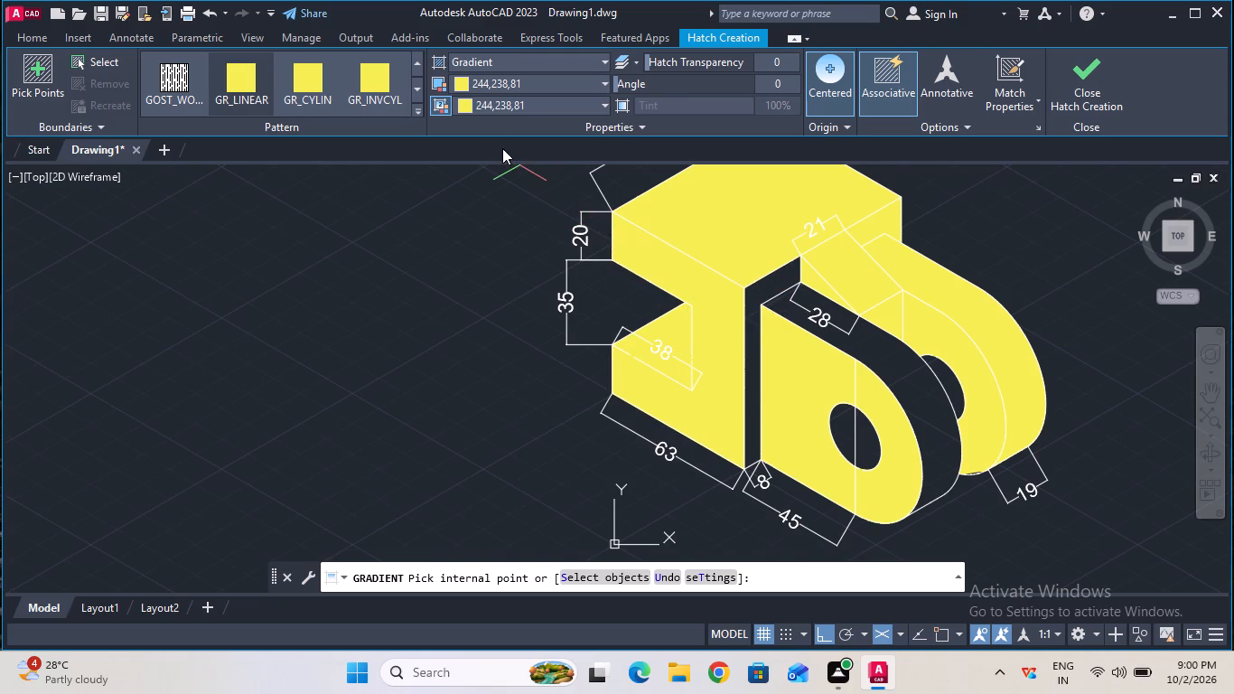
left_click(496, 103)
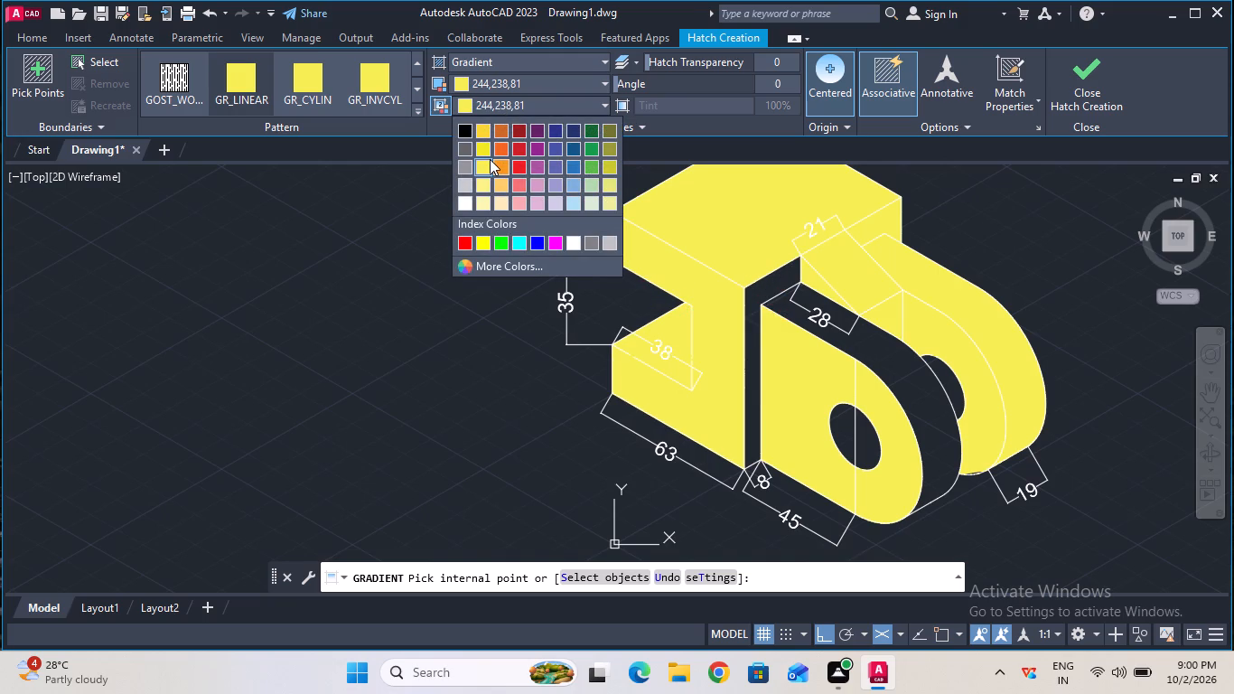
left_click(484, 162)
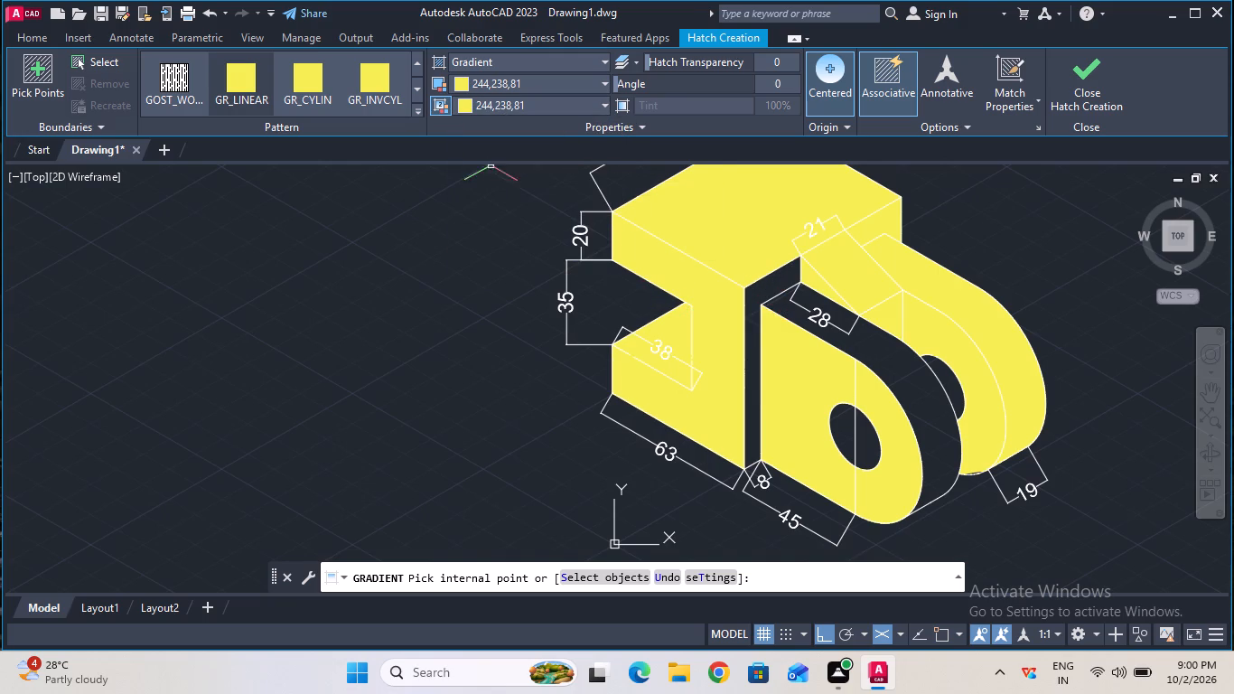
left_click(768, 294)
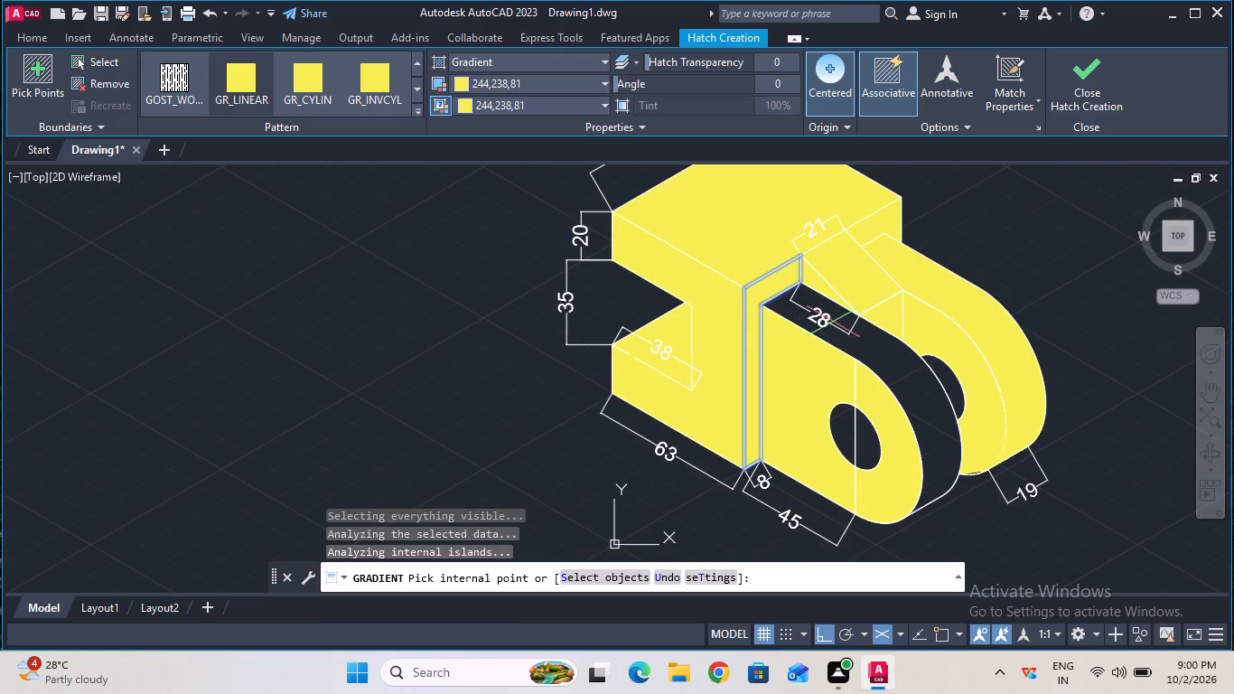
left_click(896, 363)
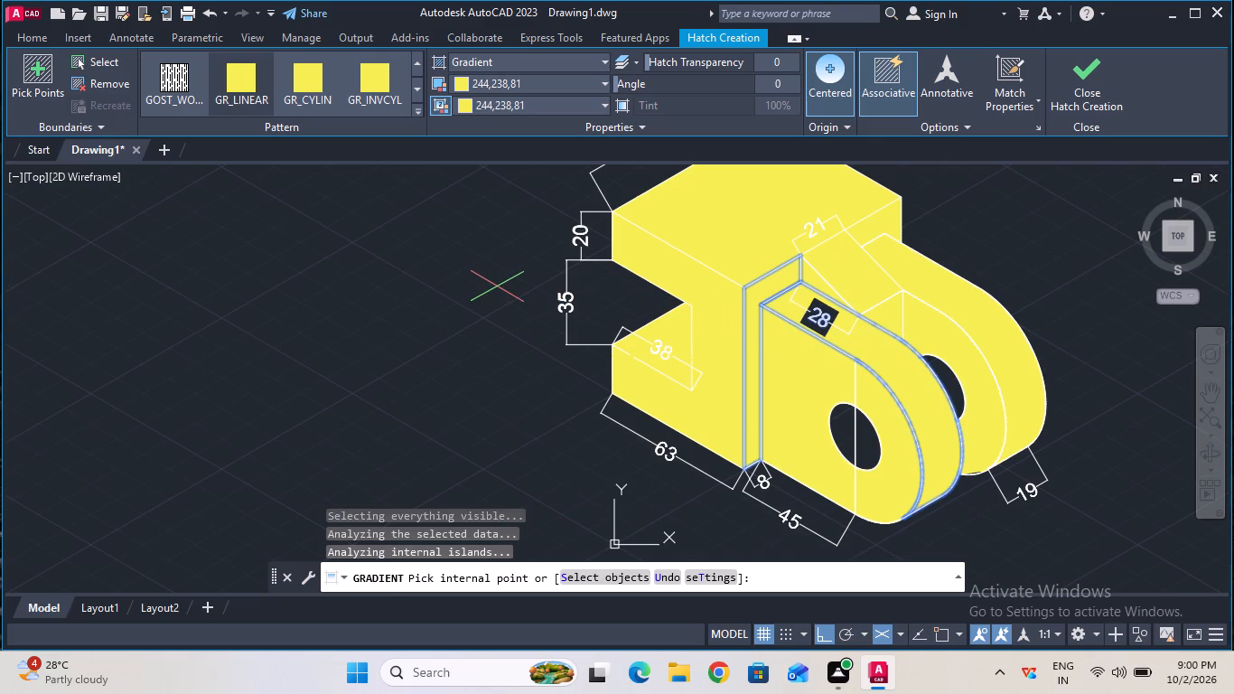
left_click(1087, 100)
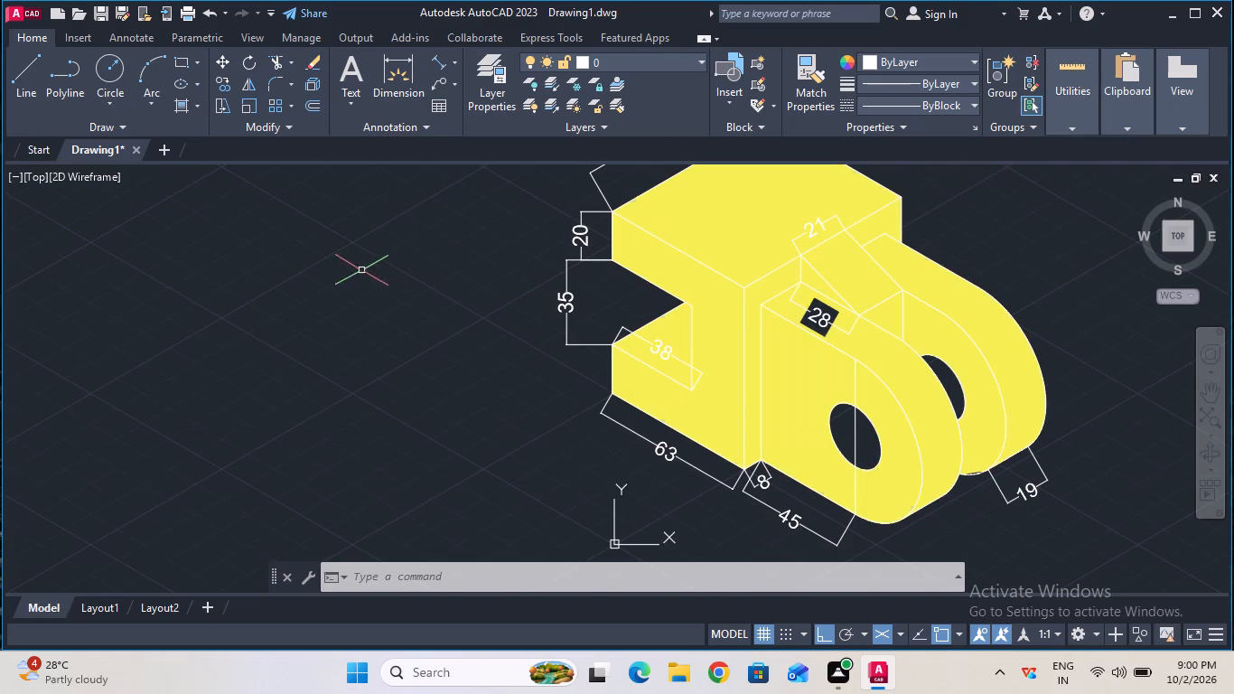
scroll(417, 284, "down", 2, "ctrl")
scroll(417, 284, "up", 1, "ctrl")
key("Escape")
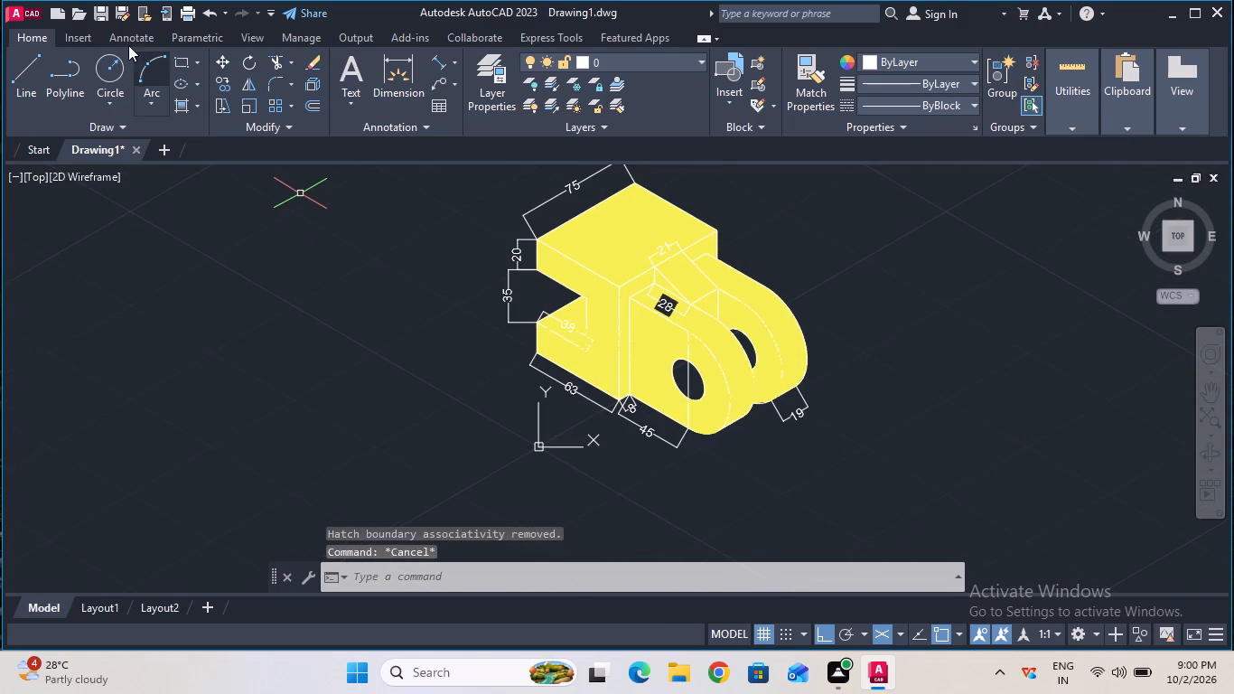
Turn off command logging with LOGFILEOFF.
left_click(103, 21)
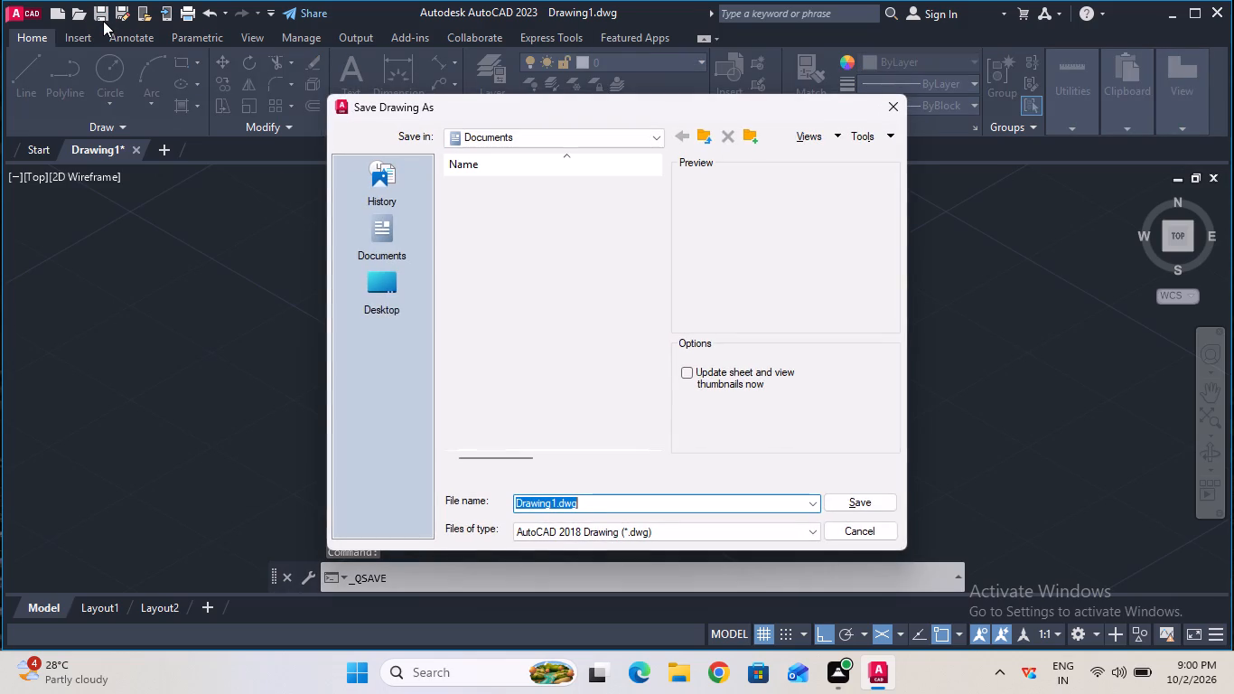
key("Escape")
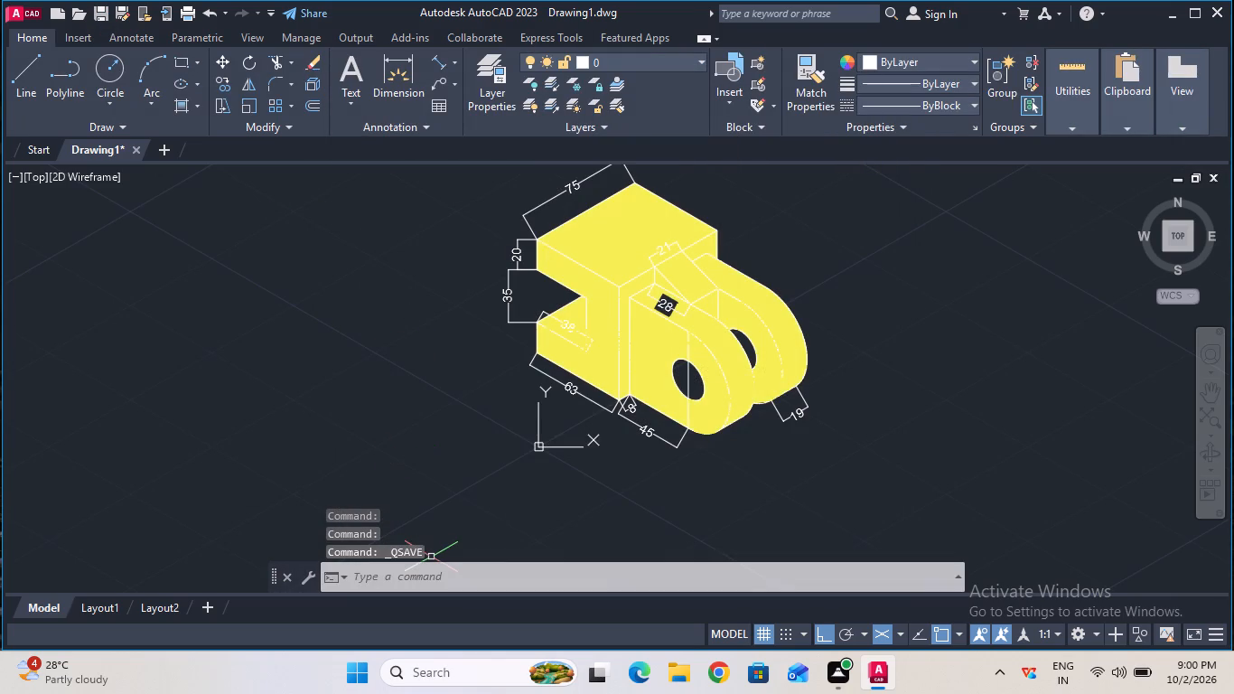
left_click(432, 574)
type("lo")
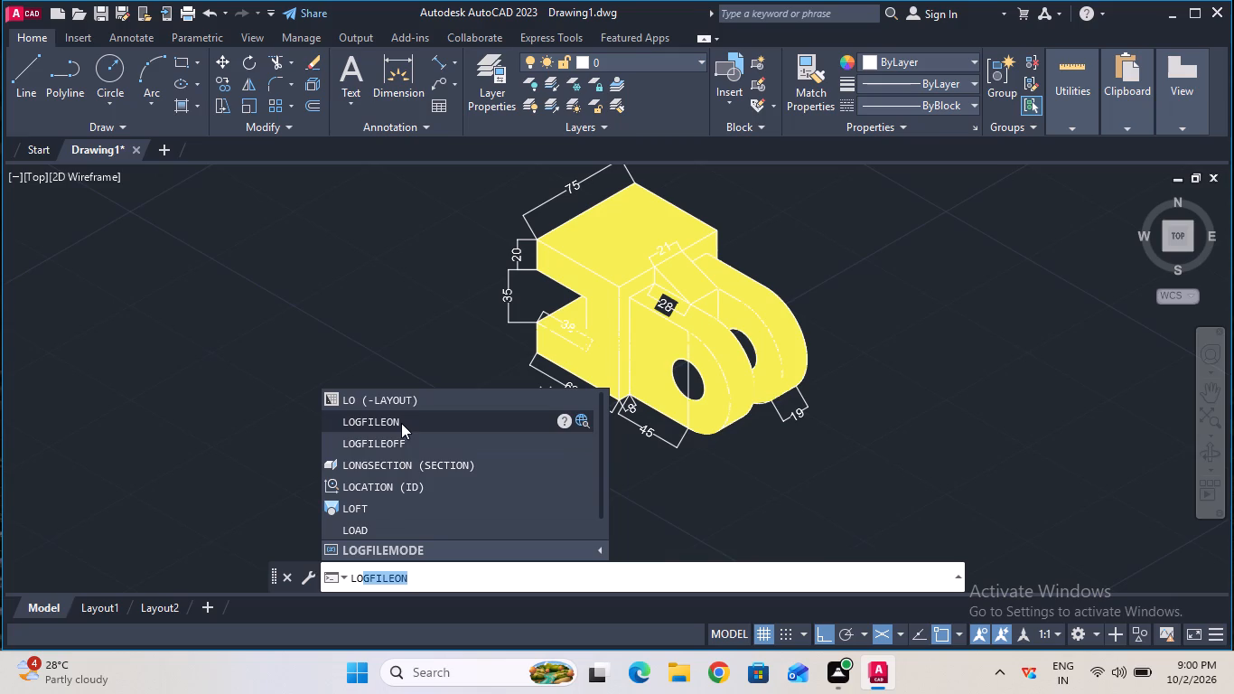
left_click(398, 441)
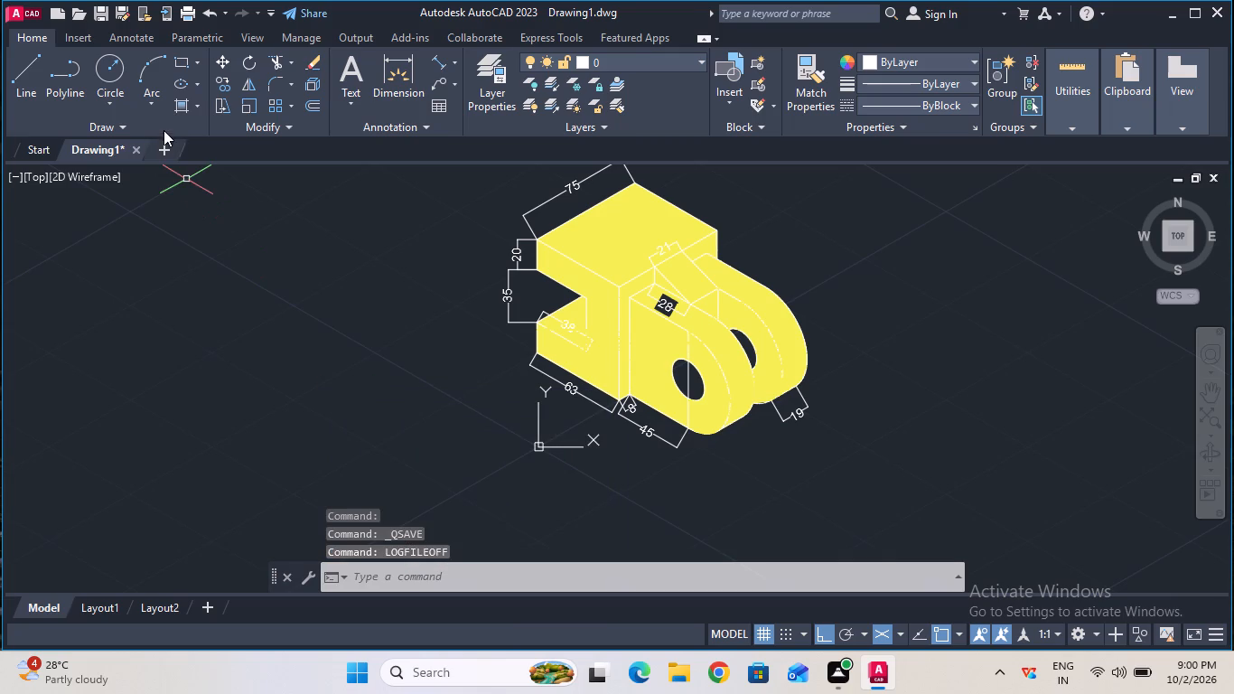
Save the drawing as Mild Steel Clamp in the Documents folder.
left_click(102, 12)
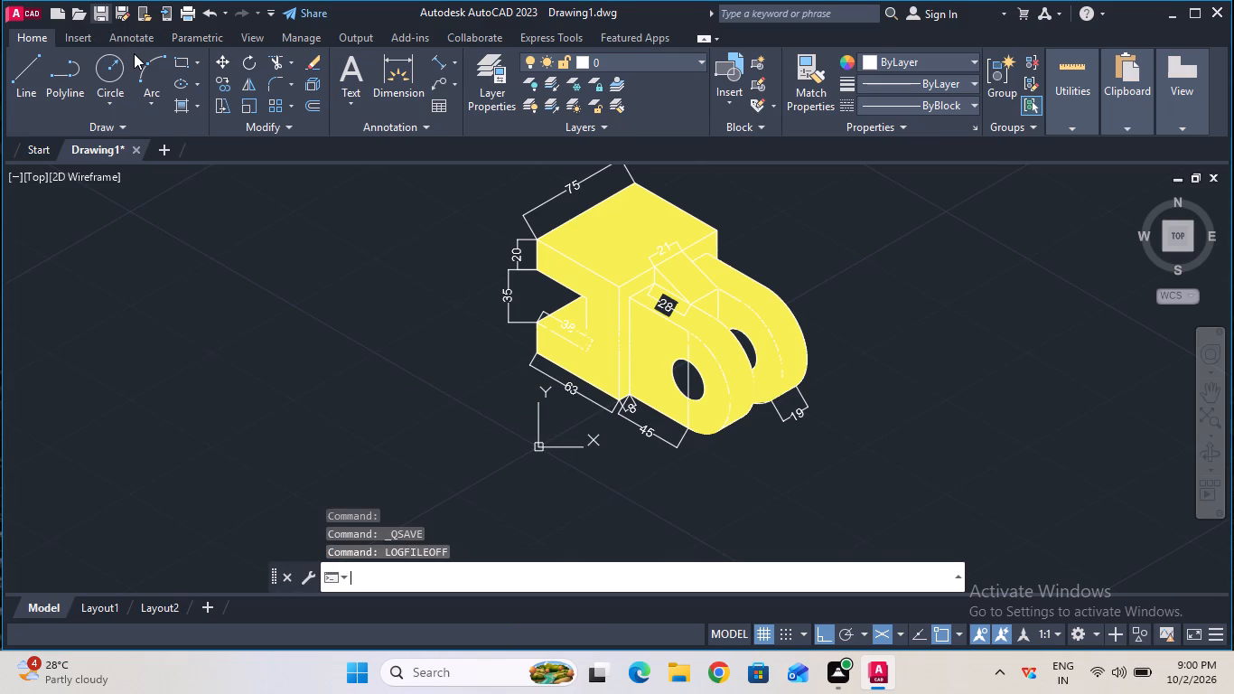
key("BackSpace")
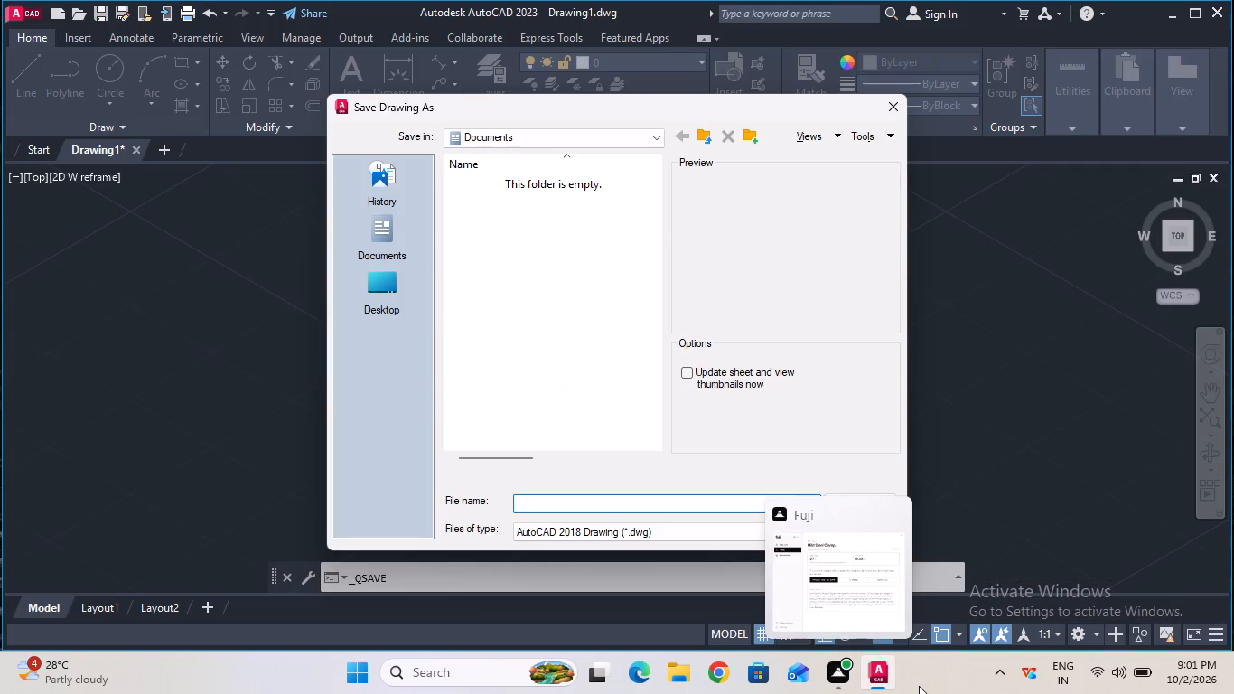
left_click(599, 500)
key("m")
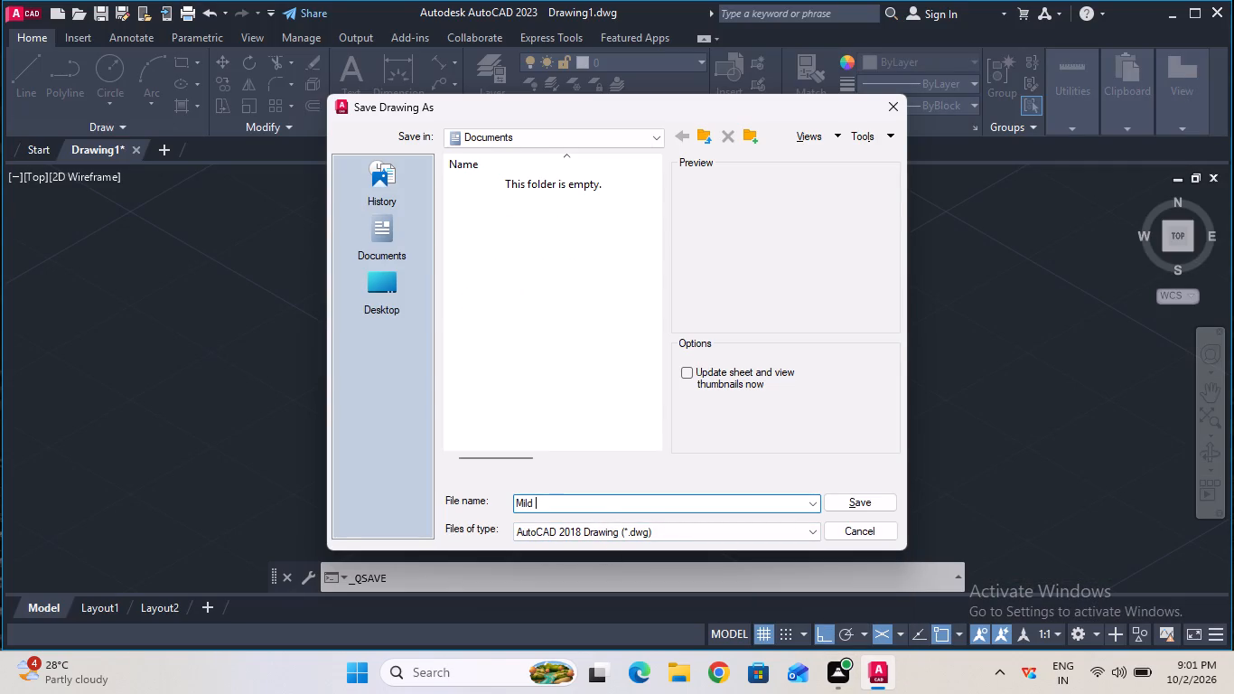
key("s")
type("teel")
key("space")
key("c")
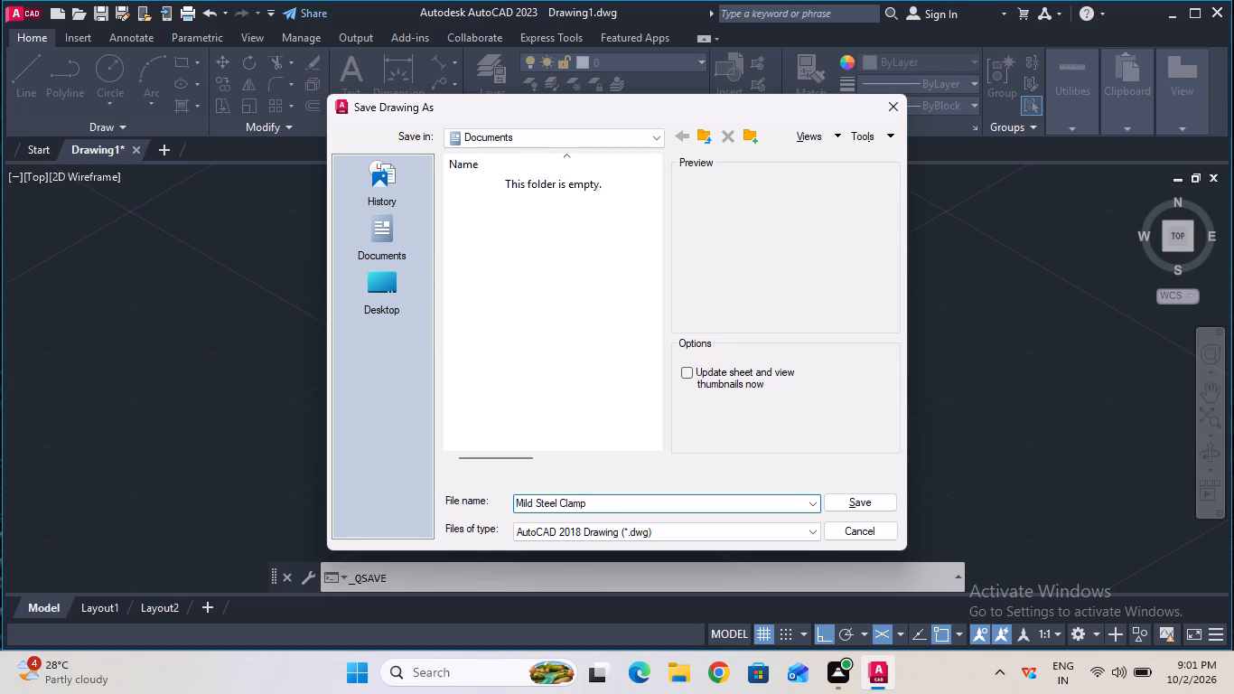
left_click(846, 498)
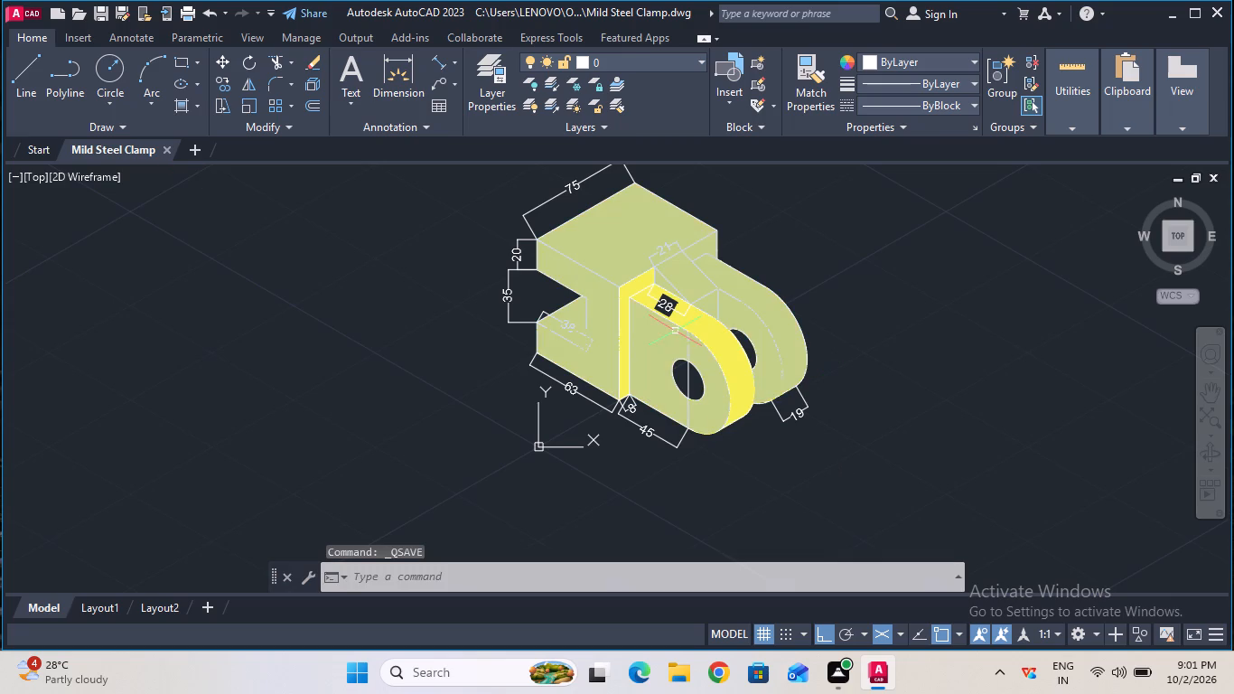
Set the plot to ISO A4 (297.00 x 210.00 MM) paper, centred, with a window enclosing the whole dimensioned clamp.
left_click(187, 16)
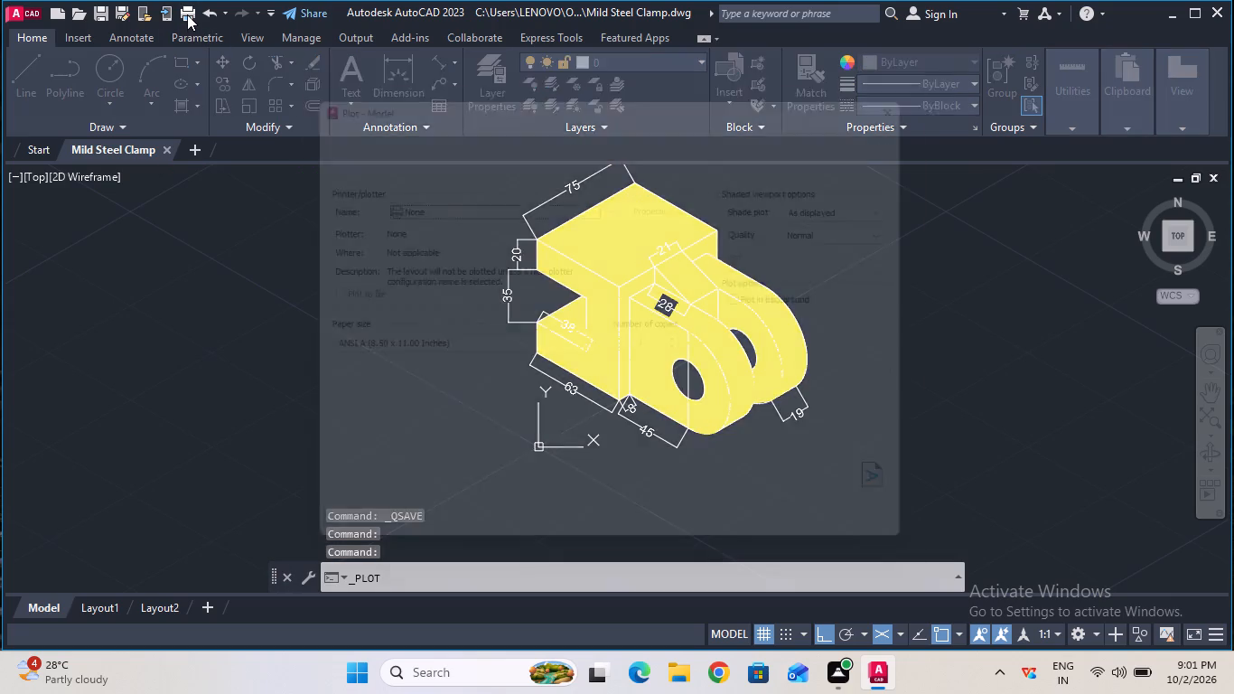
left_click(392, 355)
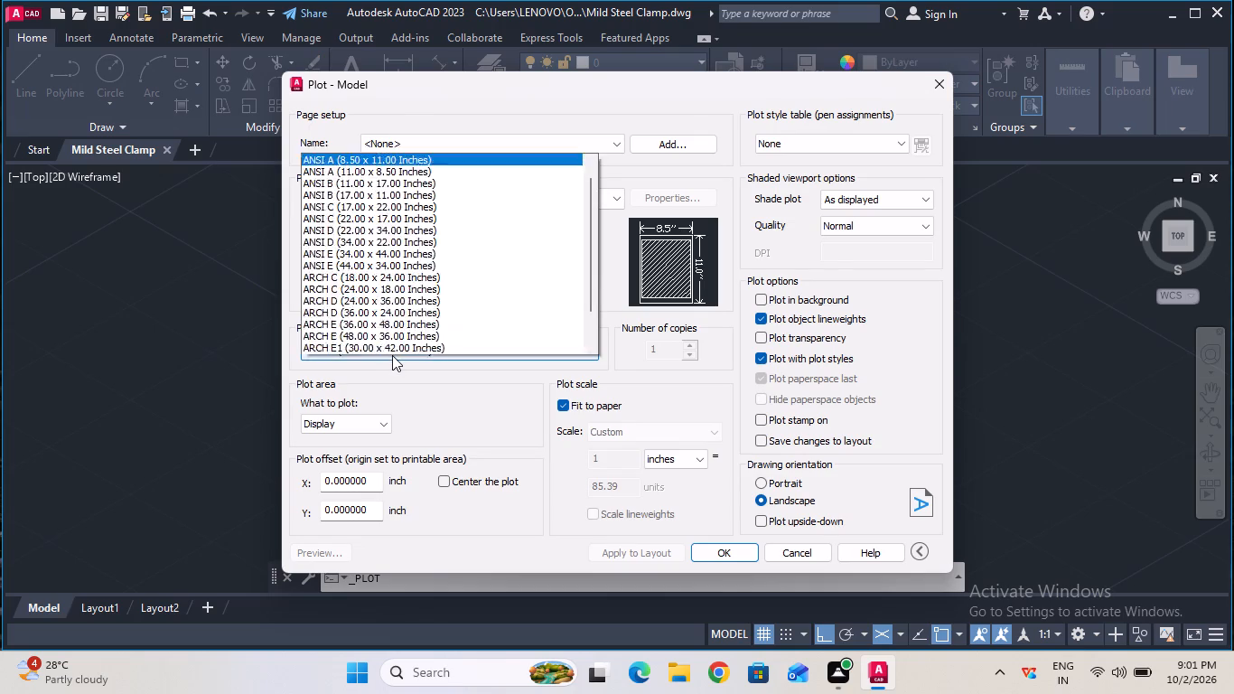
left_click(408, 233)
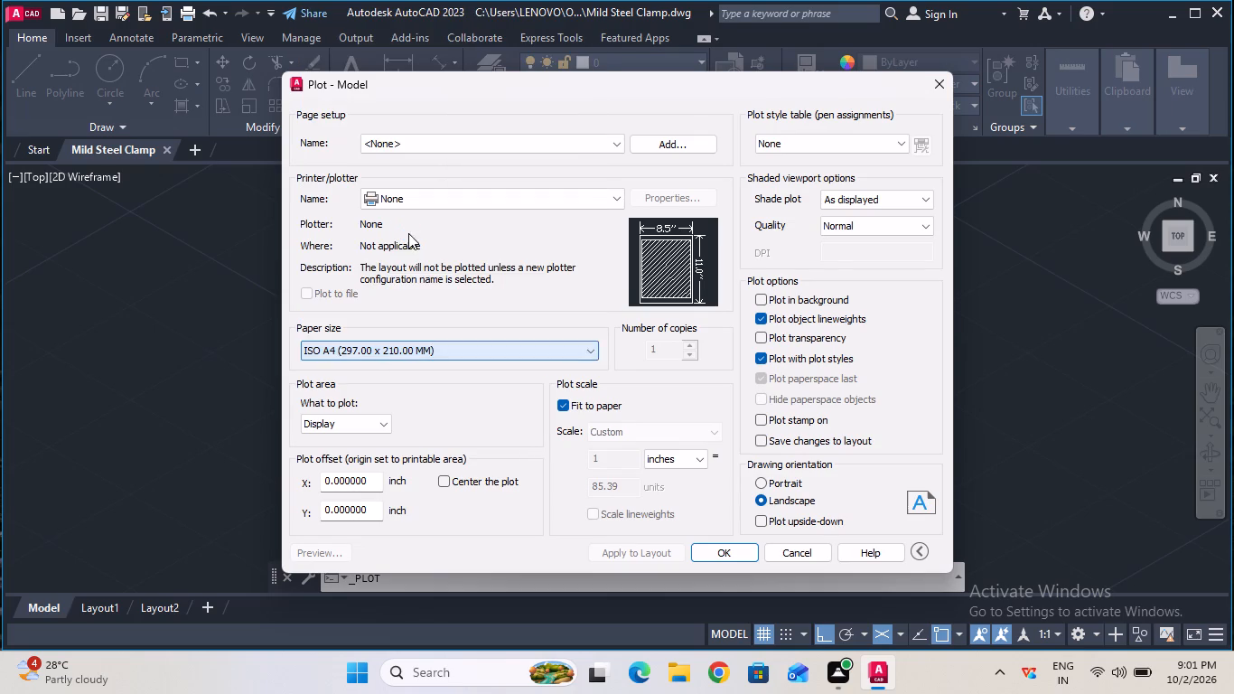
left_click(449, 480)
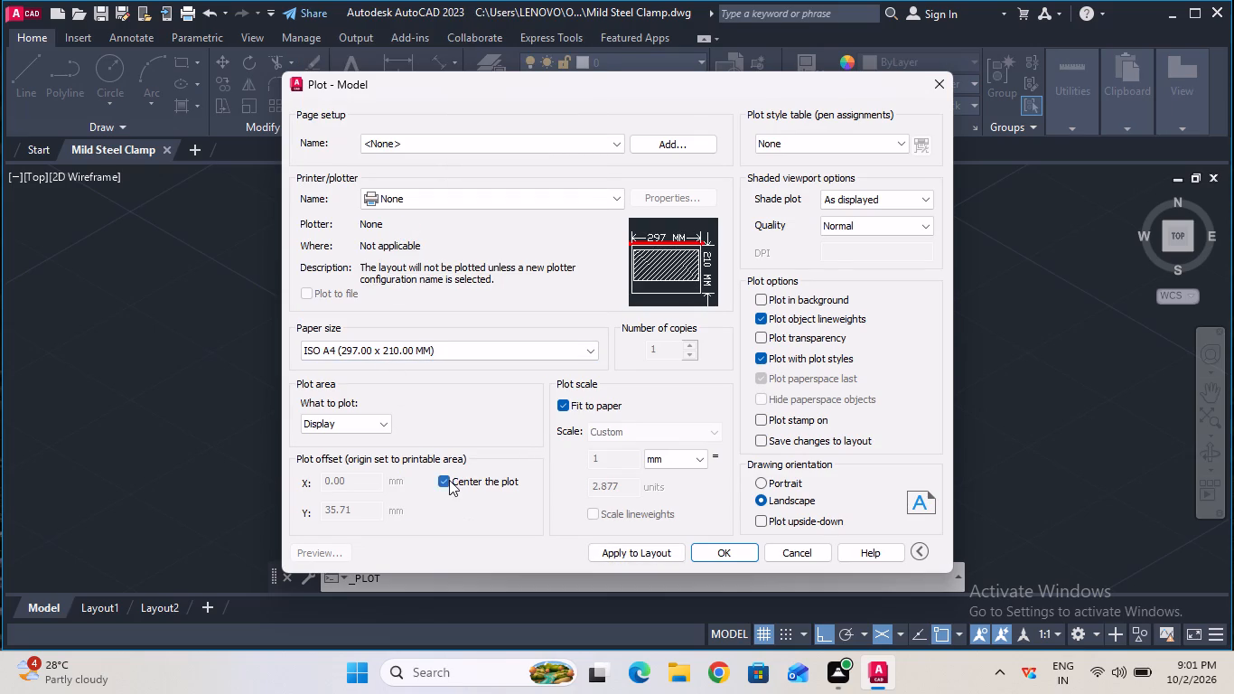
left_click(360, 414)
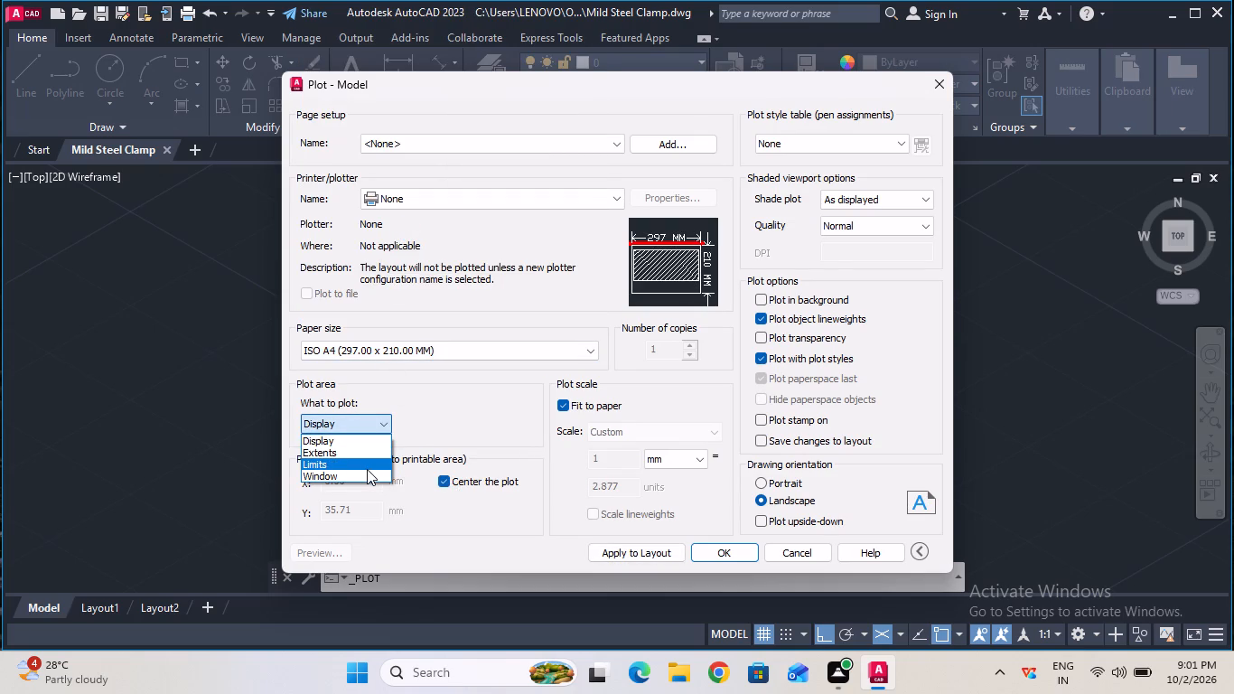
left_click(367, 477)
scroll(366, 474, "down", 2, "ctrl")
left_click(328, 296)
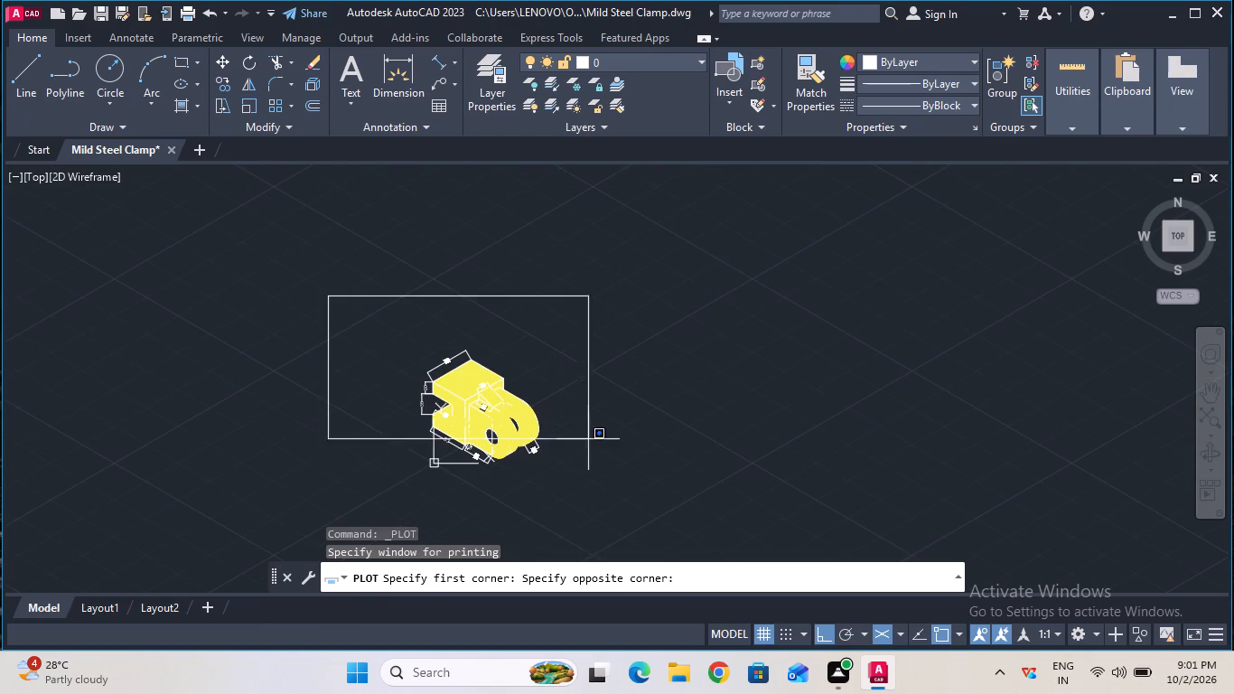
left_click(589, 486)
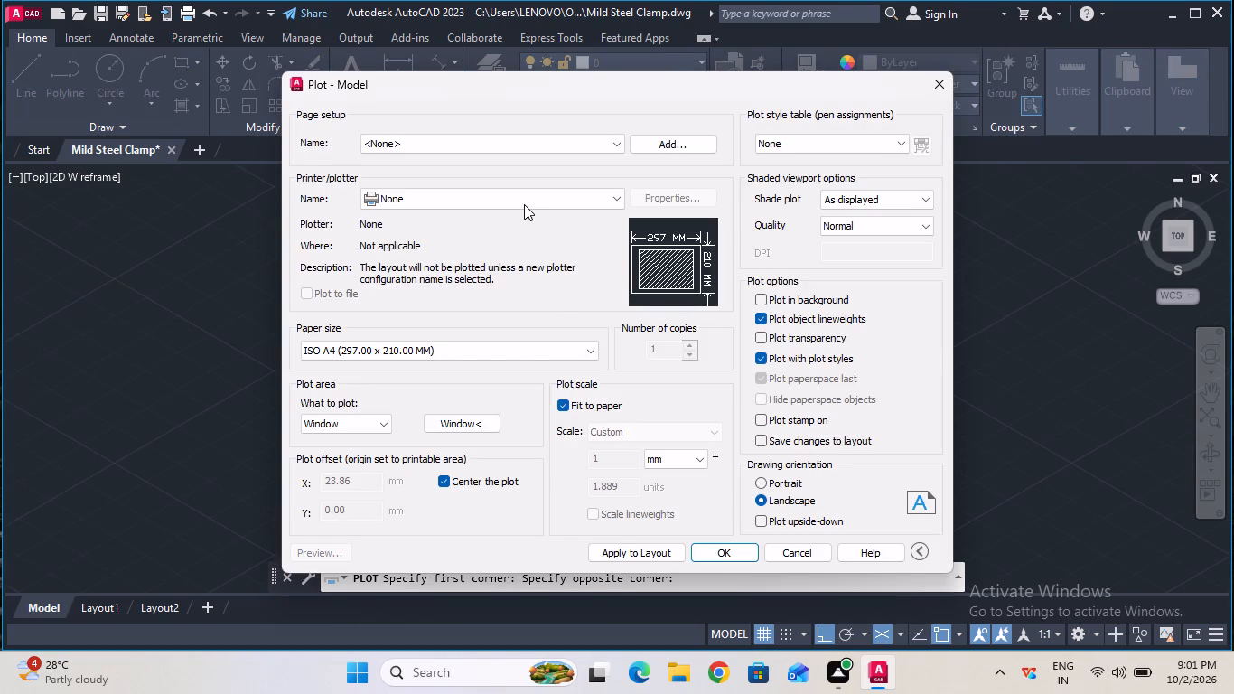
Plot the drawing with DWG To PDF.pc3 and save it as Mild Steel Clamp-Model.pdf in Documents.
left_click(524, 199)
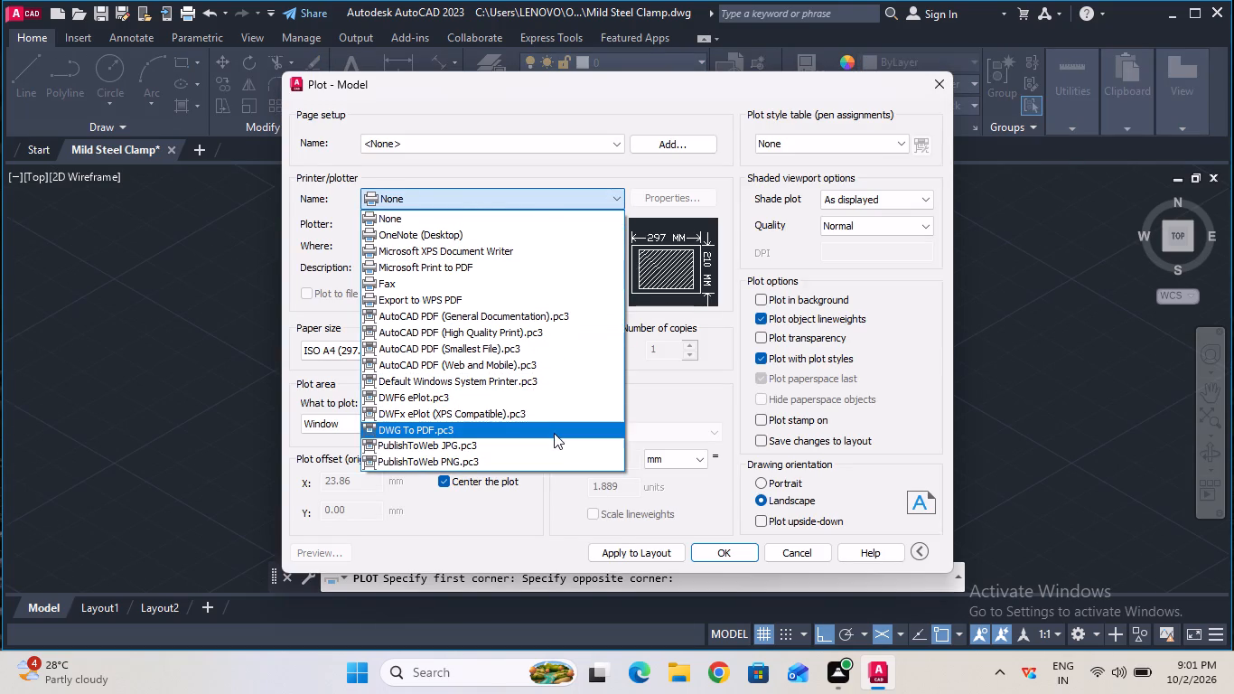
left_click(554, 433)
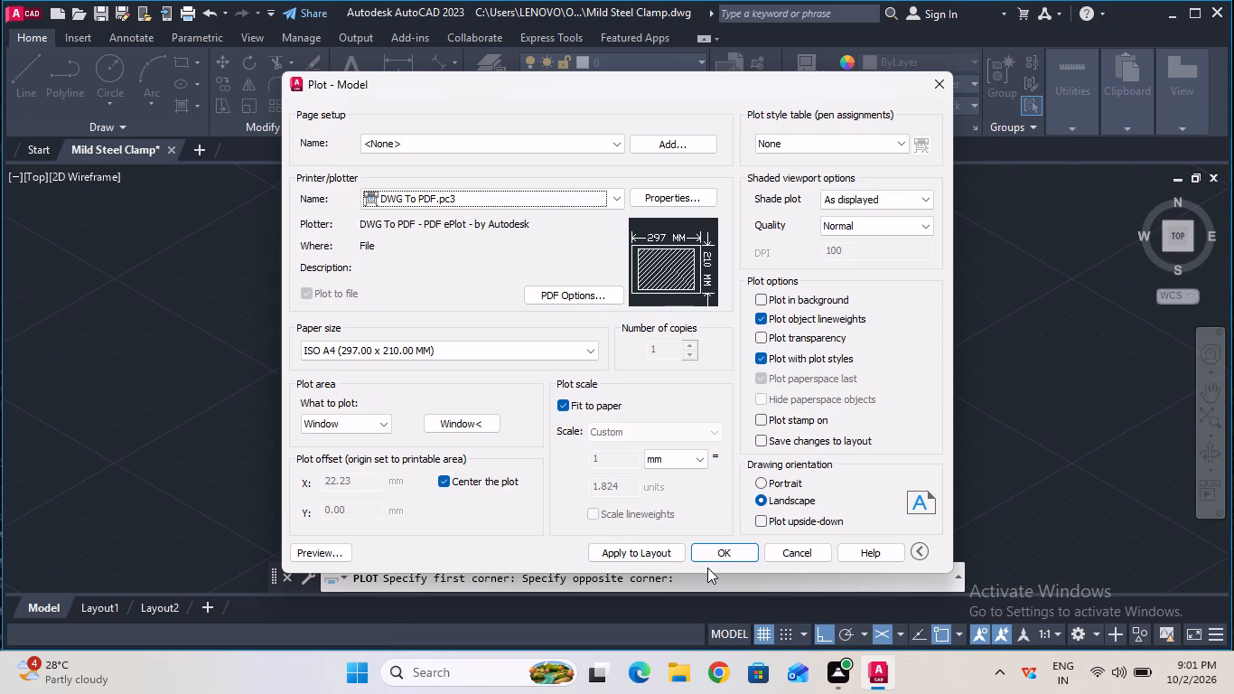
left_click(706, 558)
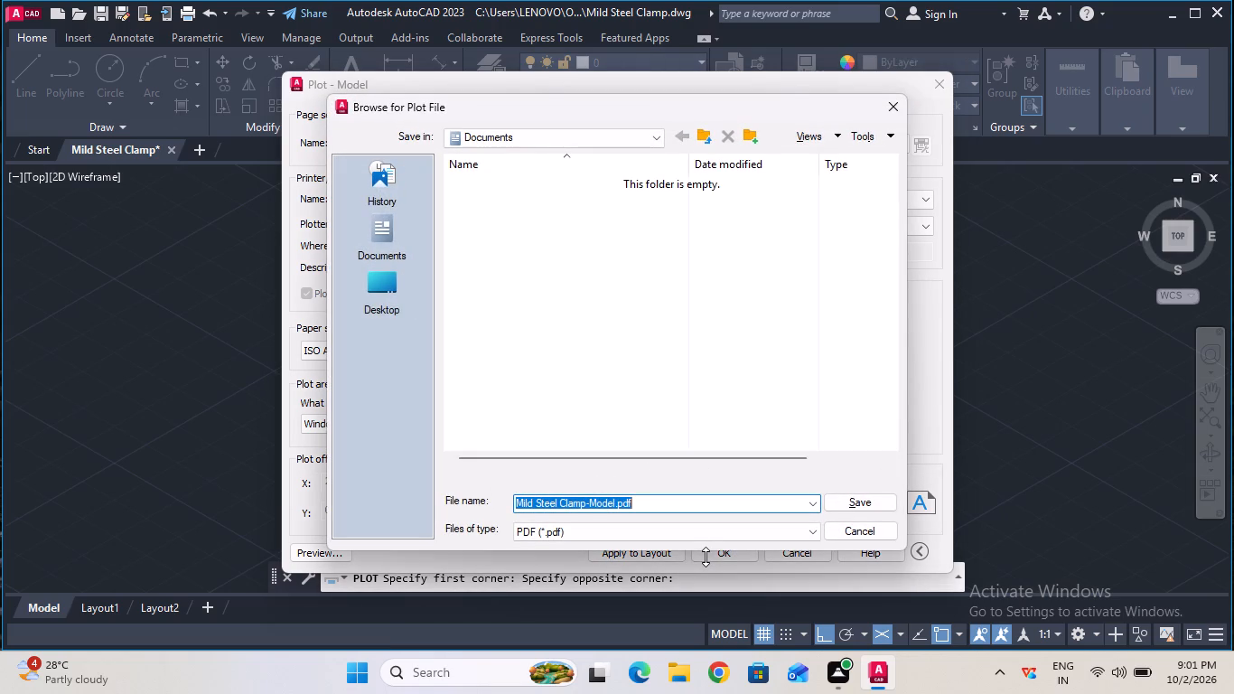
left_click(835, 507)
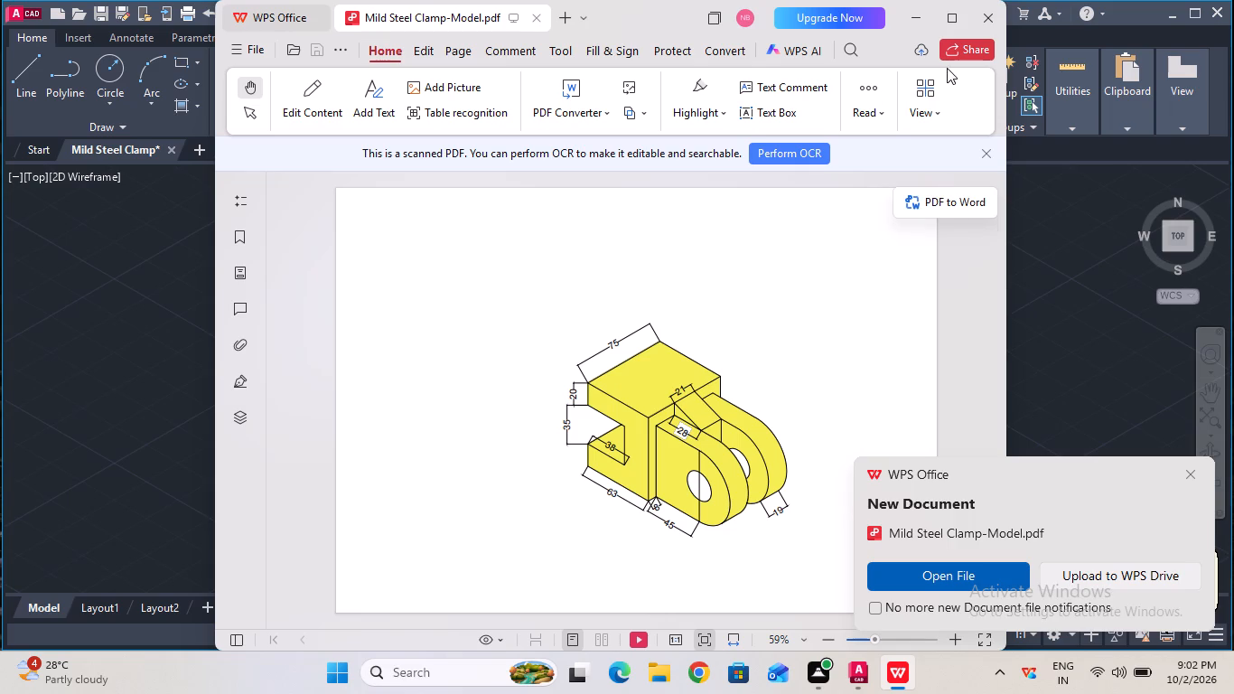
Close the plotted PDF in WPS Office and dismiss its new-document notification.
left_click(989, 20)
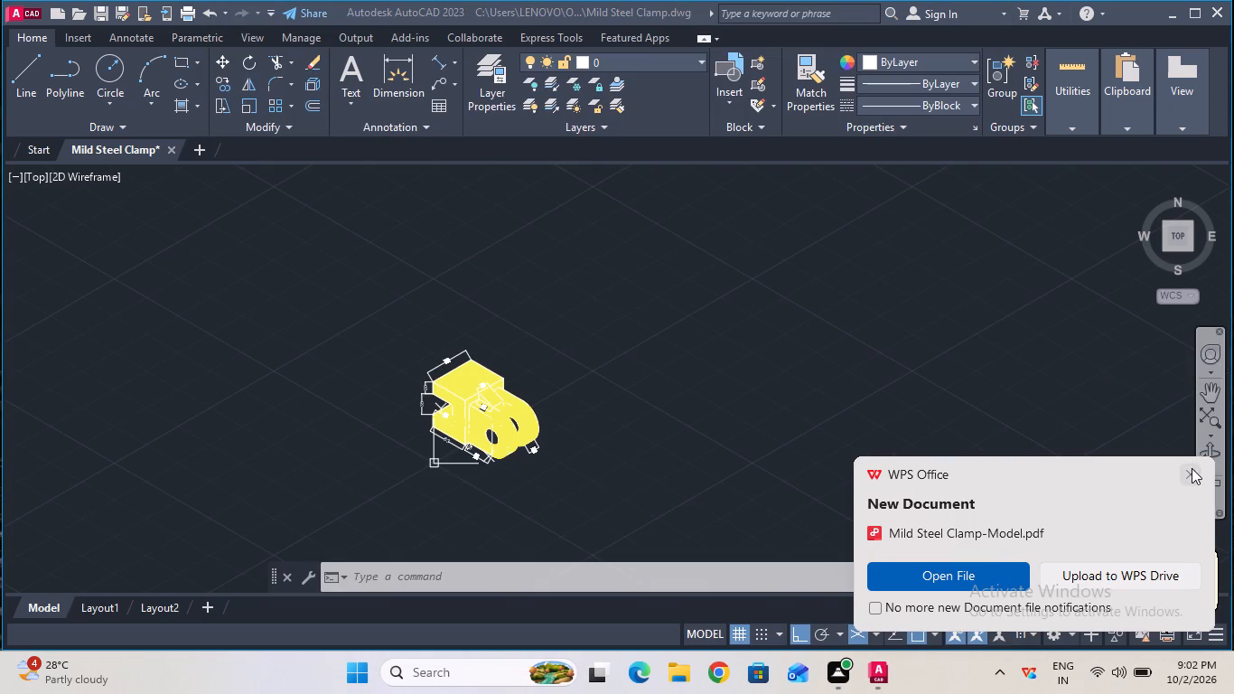
left_click(1192, 469)
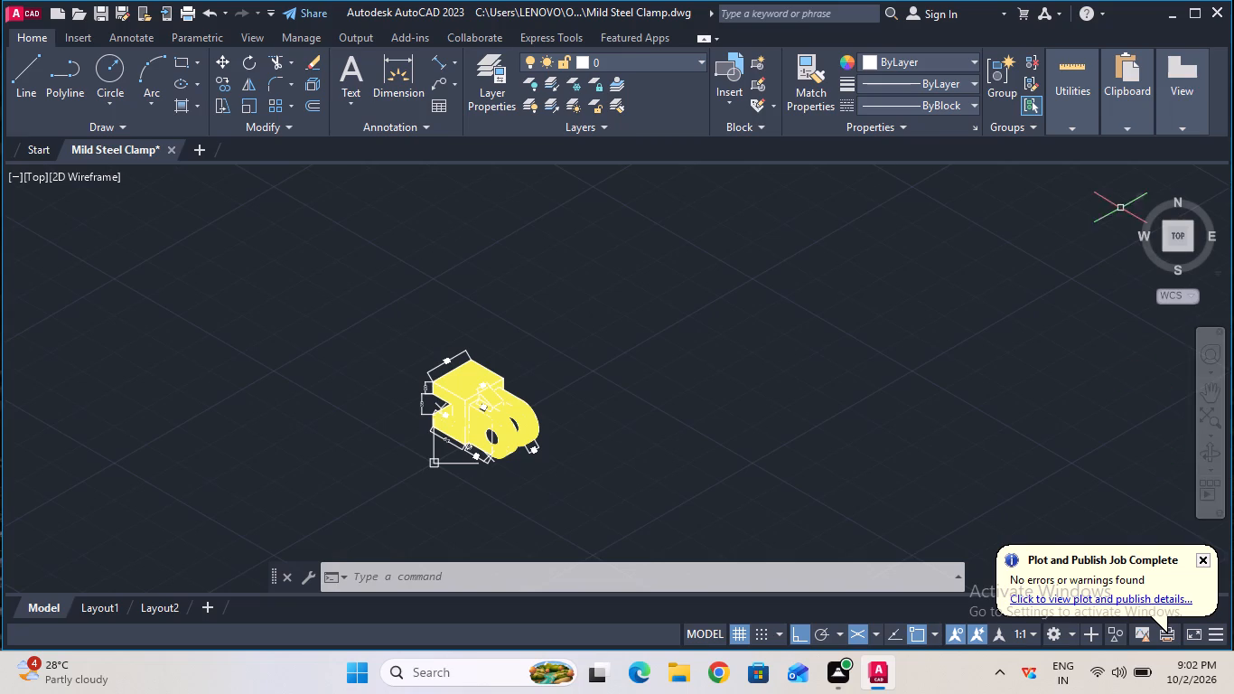
Quit AutoCAD, saving the changes to Mild Steel Clamp.dwg.
left_click(1223, 13)
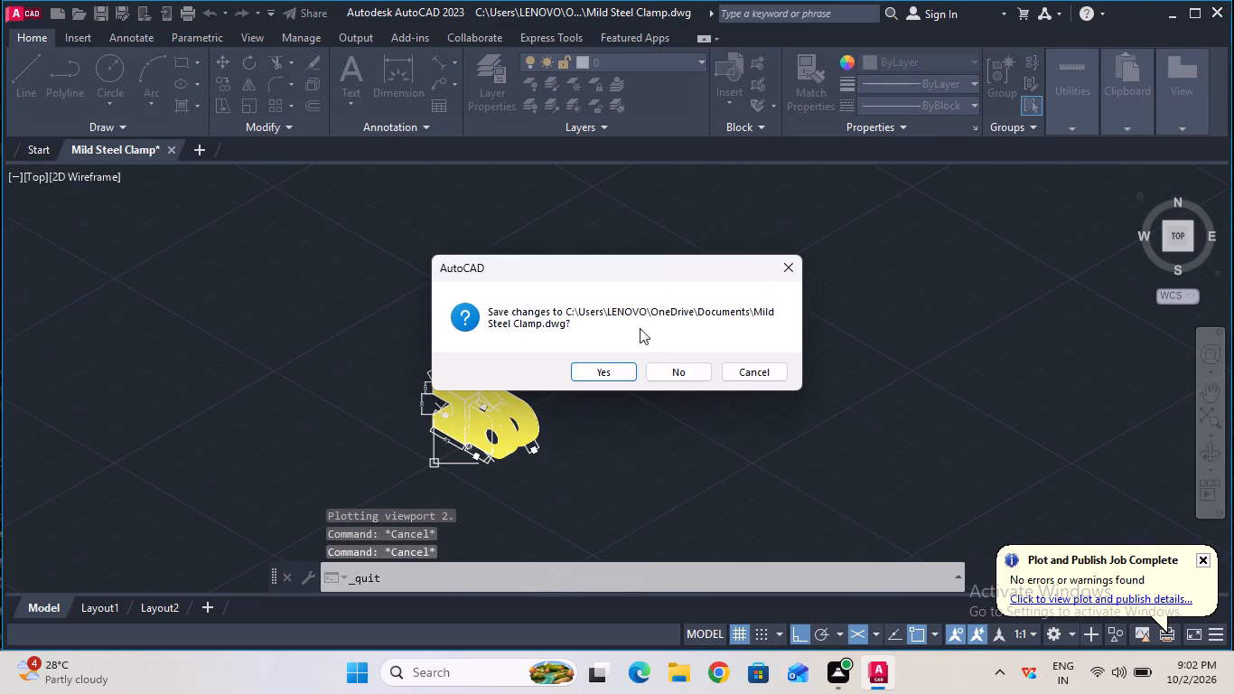
left_click(624, 370)
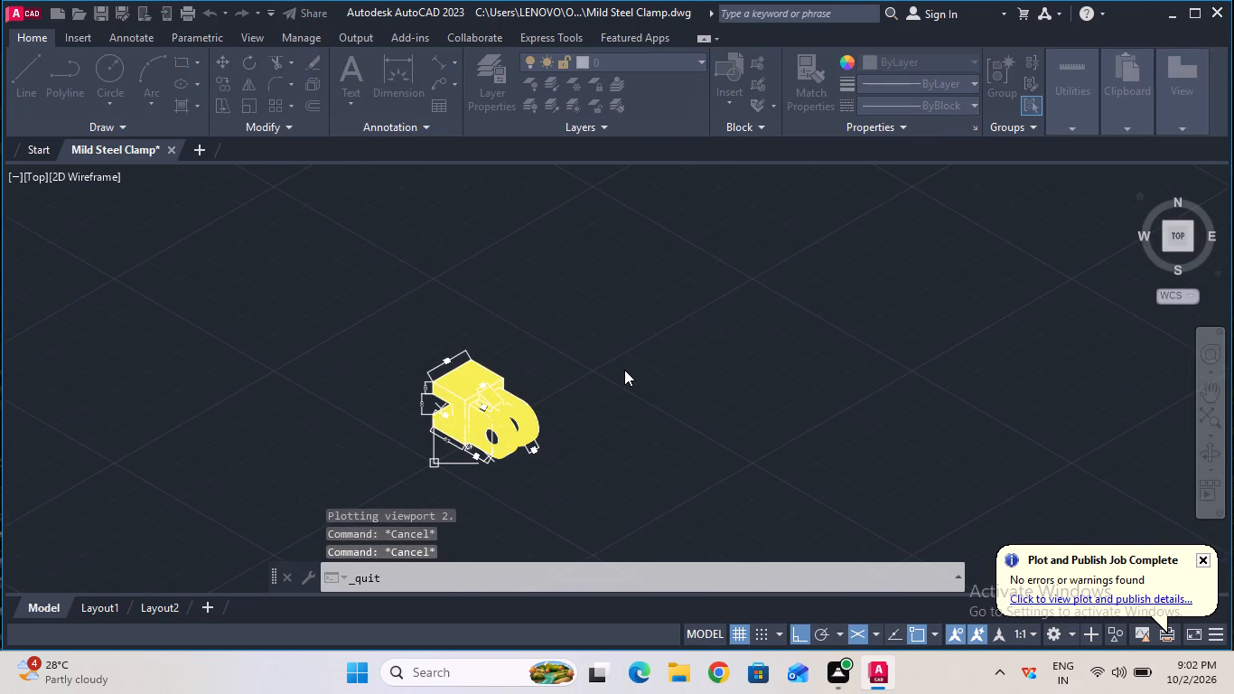